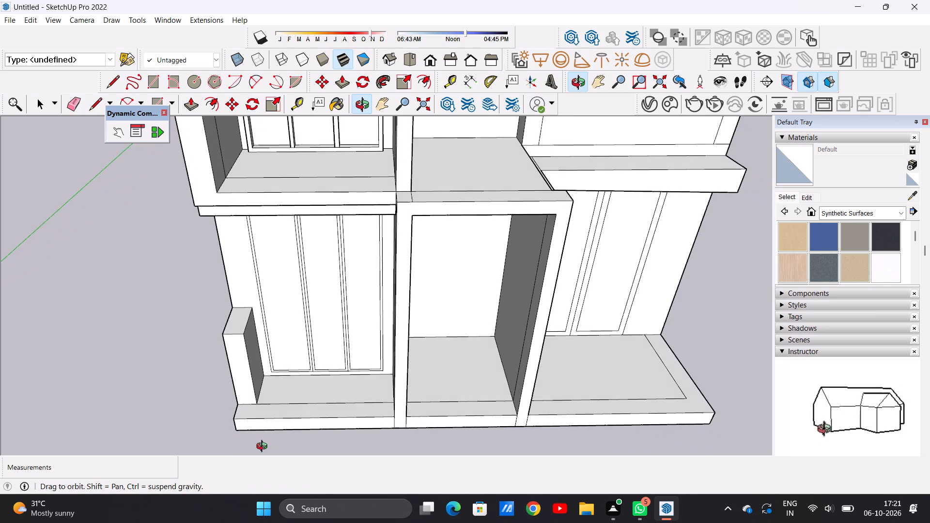
# Examine the house's whole front facade from several heights and distances, from the base slab up to the capped roof.
pyautogui.moveTo(264, 447); pyautogui.dragTo(264, 432, button='middle')
pyautogui.scroll(-7, 251, 426)
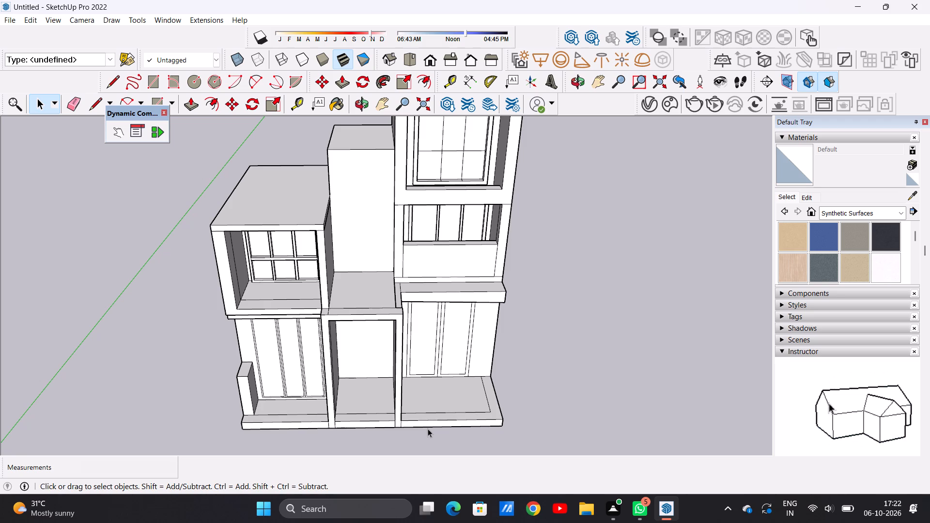
pyautogui.scroll(-7, 411, 419)
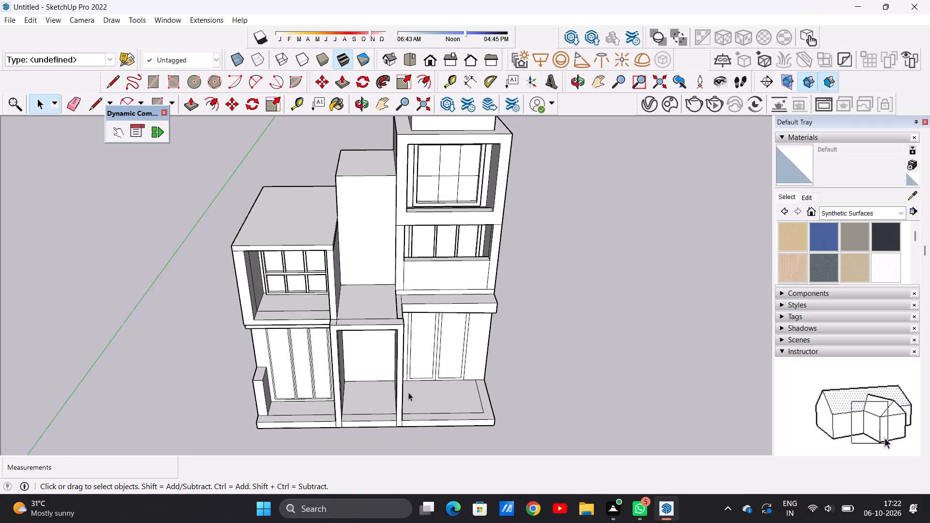
pyautogui.moveTo(423, 386); pyautogui.dragTo(418, 320, button='middle')
pyautogui.scroll(-6, 439, 385)
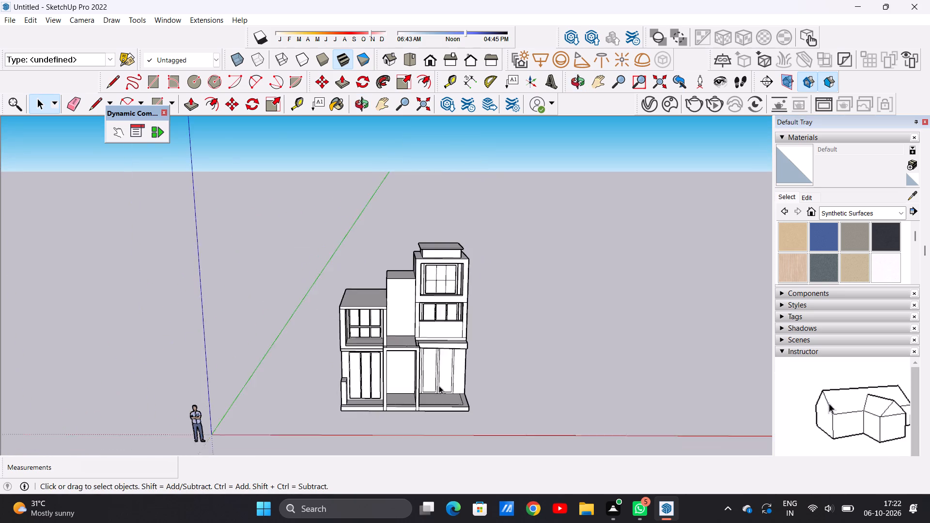
pyautogui.scroll(-3, 439, 385)
pyautogui.scroll(6, 439, 380)
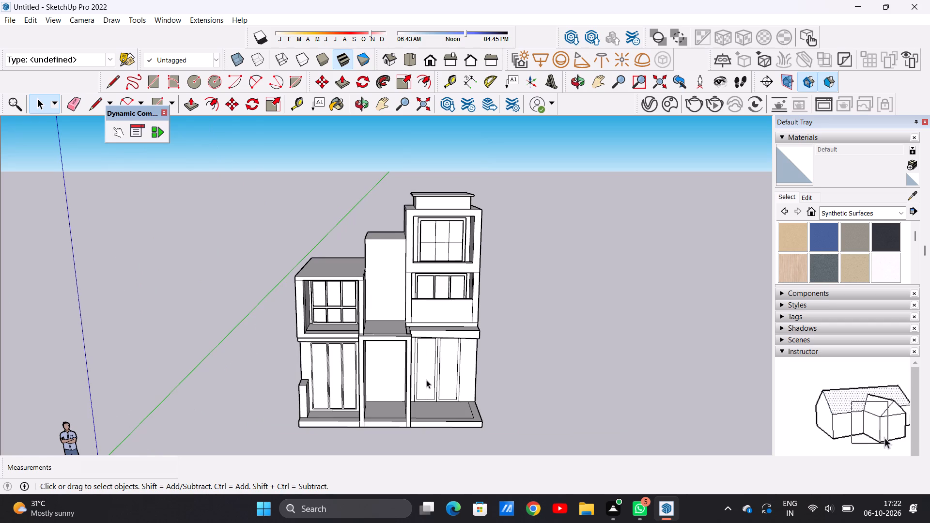
pyautogui.scroll(-2, 426, 380)
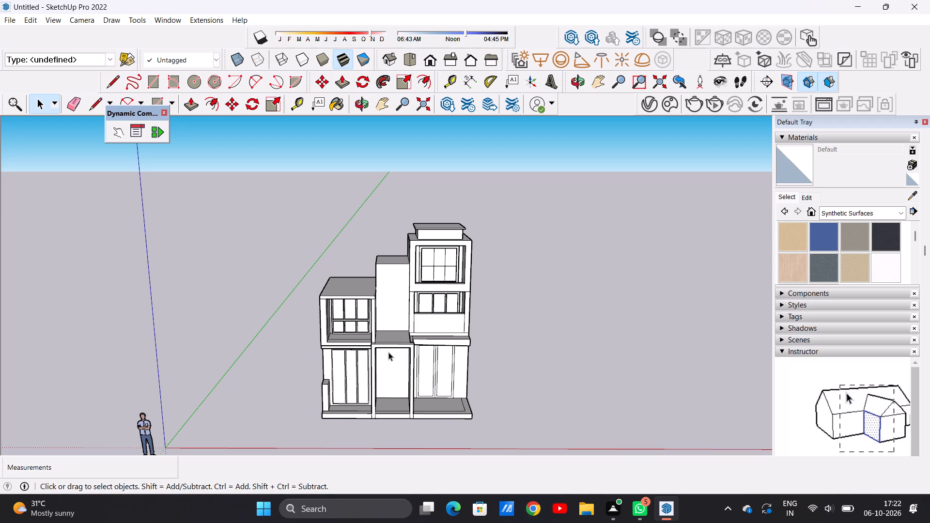
pyautogui.scroll(-5, 388, 307)
pyautogui.scroll(5, 391, 358)
pyautogui.scroll(-5, 383, 269)
pyautogui.scroll(7, 410, 329)
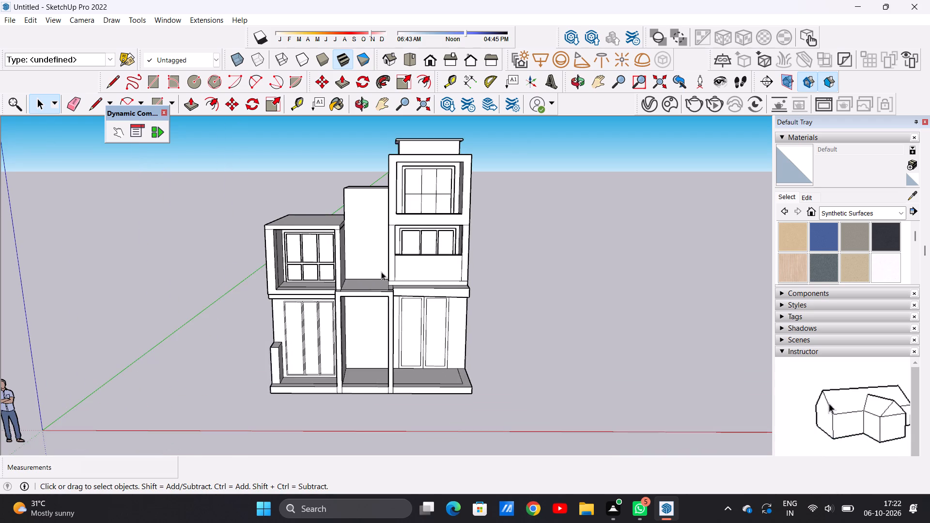
pyautogui.scroll(5, 373, 265)
pyautogui.scroll(-8, 387, 278)
pyautogui.scroll(6, 374, 239)
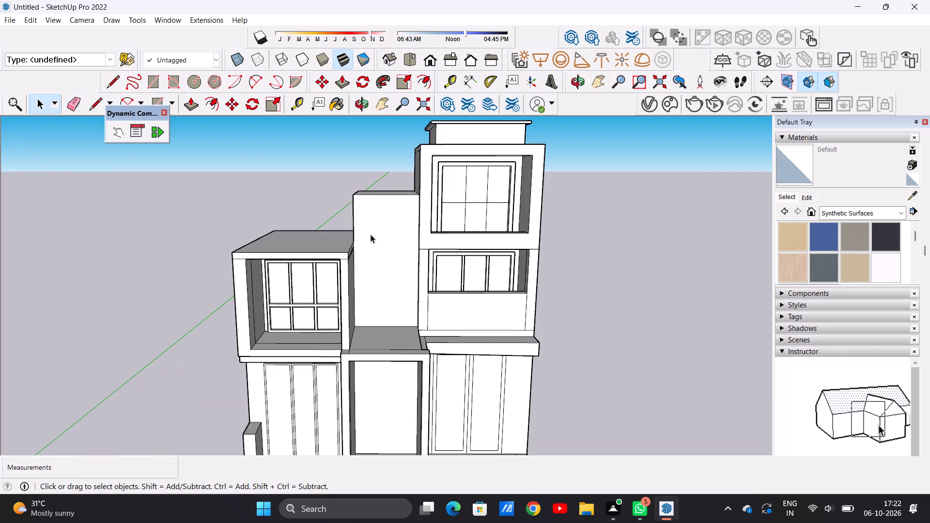
pyautogui.moveTo(372, 235); pyautogui.dragTo(380, 248, button='middle')
pyautogui.scroll(-10, 357, 268)
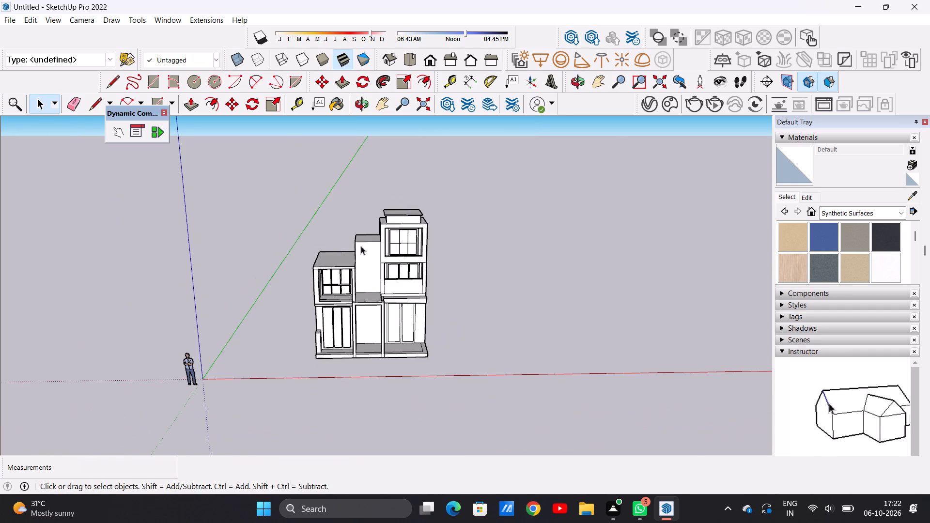
pyautogui.moveTo(361, 244); pyautogui.dragTo(361, 228, button='middle')
pyautogui.scroll(11, 366, 234)
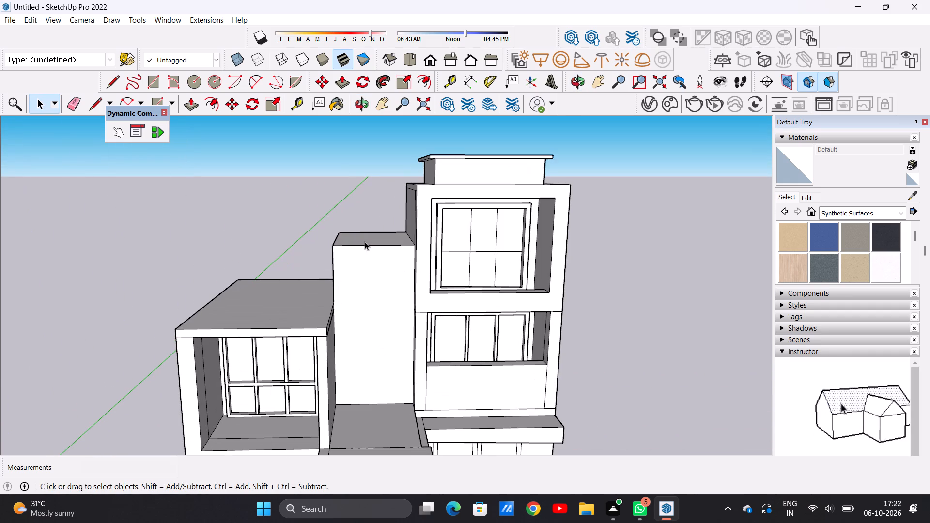
pyautogui.scroll(5, 365, 241)
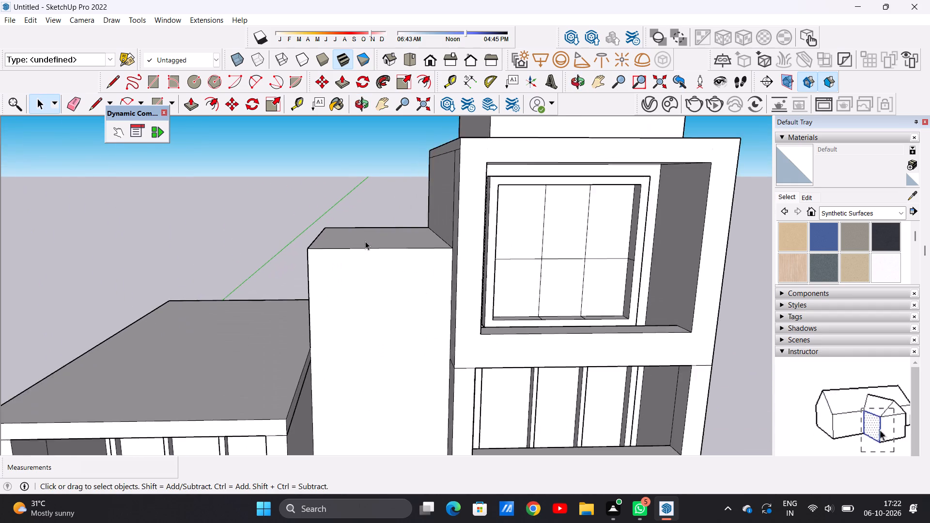
pyautogui.scroll(-15, 365, 241)
pyautogui.moveTo(348, 309); pyautogui.dragTo(350, 284, button='middle')
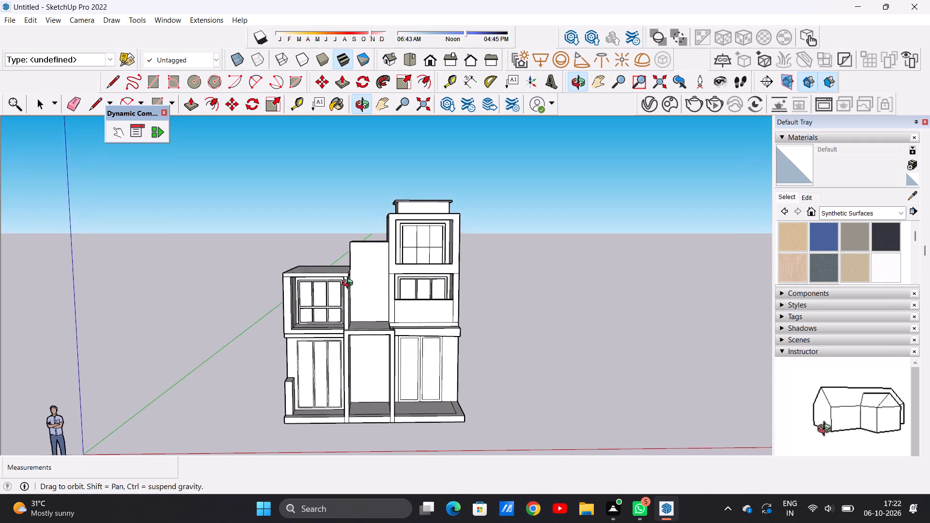
pyautogui.moveTo(350, 284); pyautogui.dragTo(348, 292, button='middle')
pyautogui.scroll(-1, 321, 292)
pyautogui.scroll(14, 320, 292)
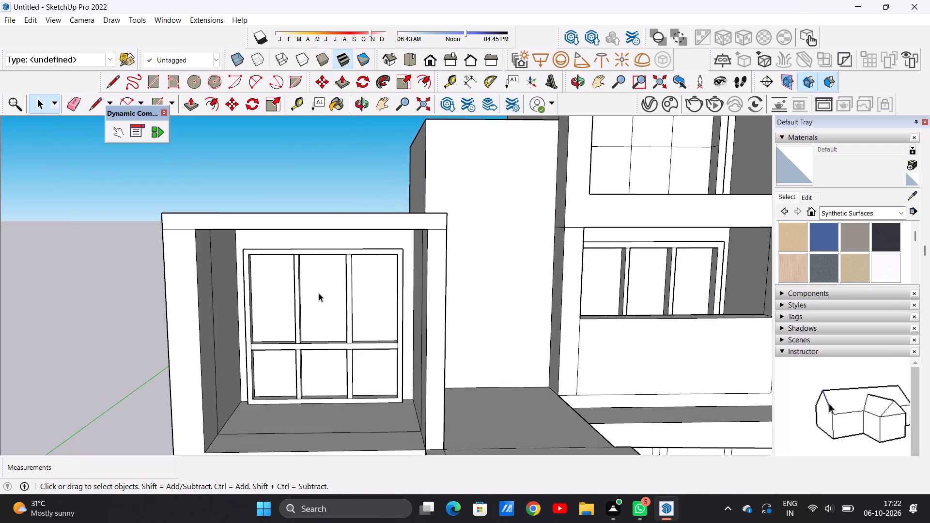
pyautogui.scroll(-13, 319, 293)
pyautogui.scroll(-6, 356, 262)
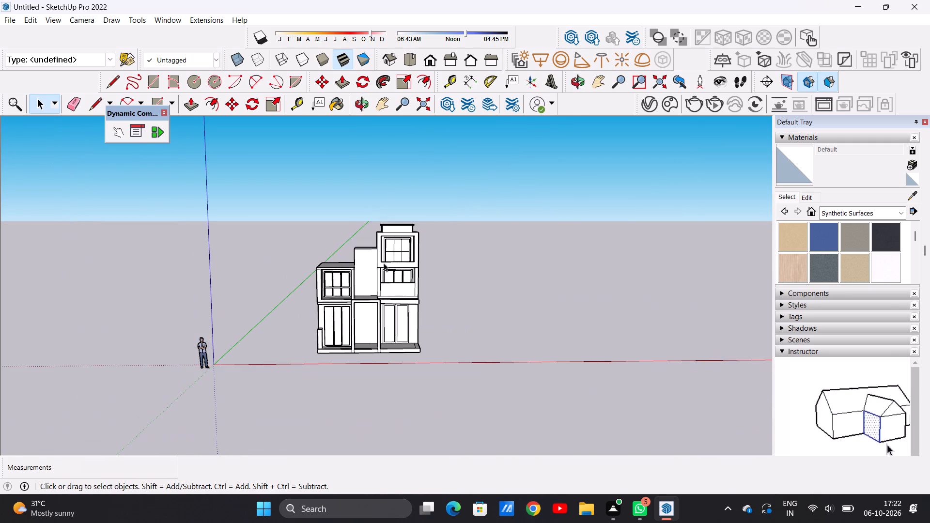
# Erase the leftover seam edge on the underside of the roof cap's overhang at its front-left corner.
pyautogui.scroll(7, 374, 260)
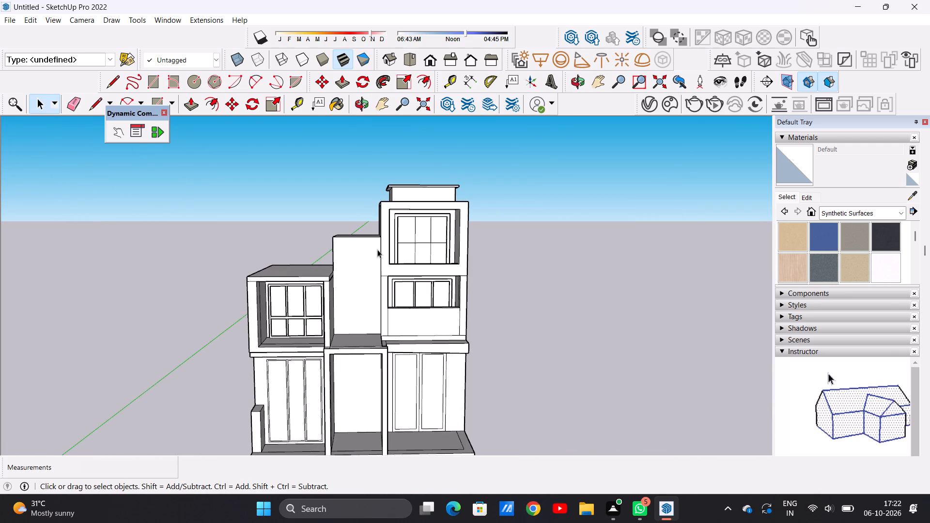
pyautogui.scroll(5, 512, 212)
pyautogui.middleClick(377, 198)
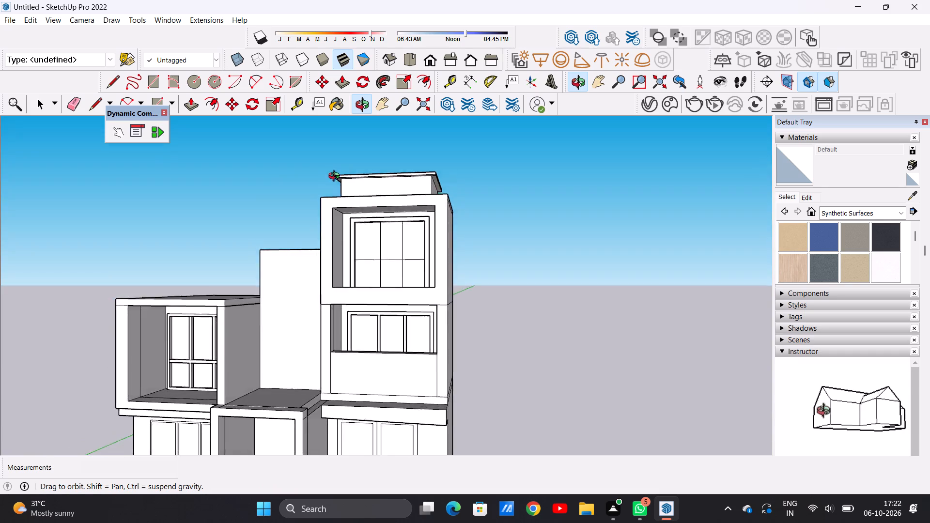
pyautogui.scroll(19, 349, 183)
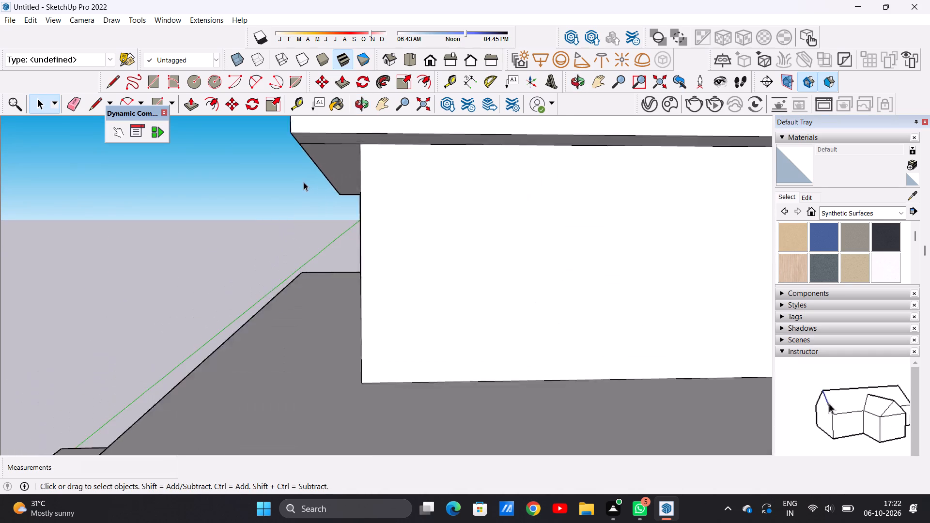
pyautogui.moveTo(313, 192); pyautogui.dragTo(320, 175, button='middle')
pyautogui.scroll(1, 320, 175)
pyautogui.scroll(-10, 294, 208)
pyautogui.scroll(7, 309, 184)
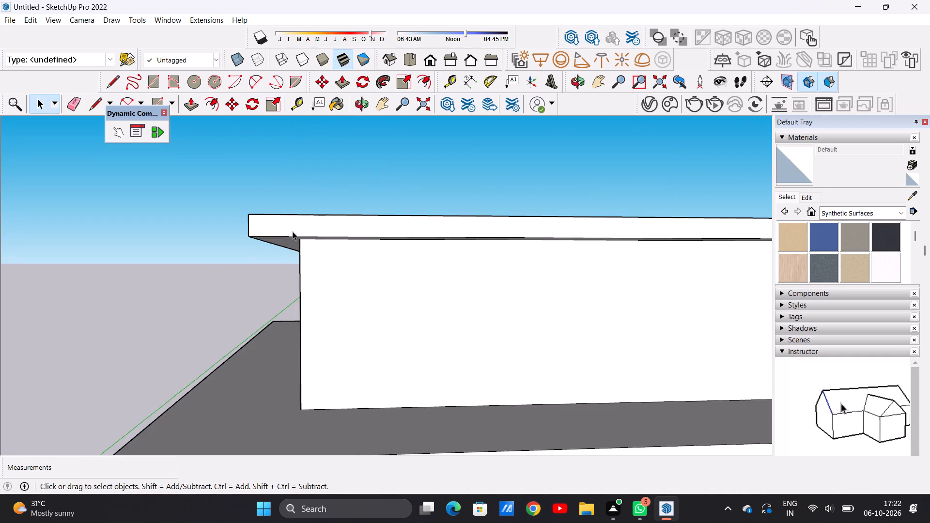
pyautogui.moveTo(294, 237); pyautogui.dragTo(304, 188, button='middle')
pyautogui.scroll(7, 283, 218)
pyautogui.press('l')
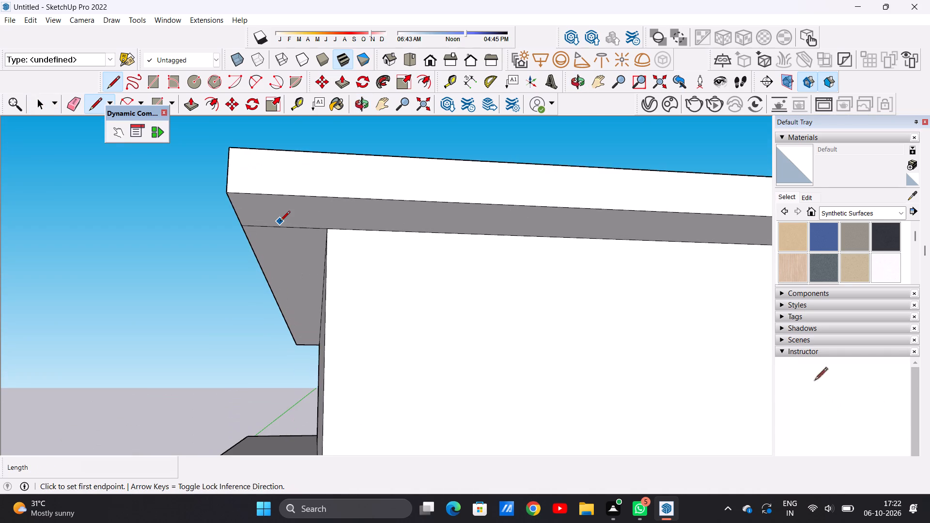
pyautogui.press('space')
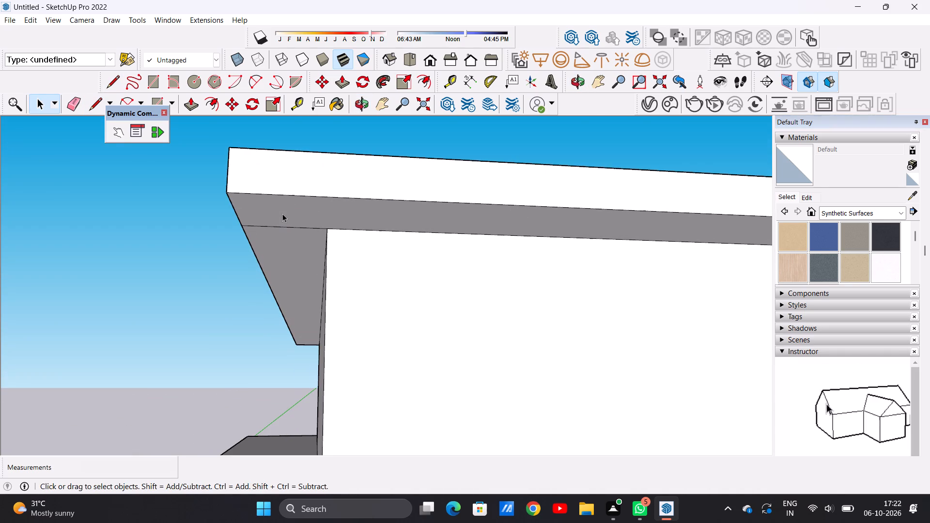
pyautogui.write('e')
pyautogui.moveTo(273, 230); pyautogui.dragTo(281, 221)
# Erase the matching seam edge on the underside of the cap's overhang at its front-right corner.
pyautogui.scroll(-11, 264, 284)
pyautogui.scroll(6, 490, 299)
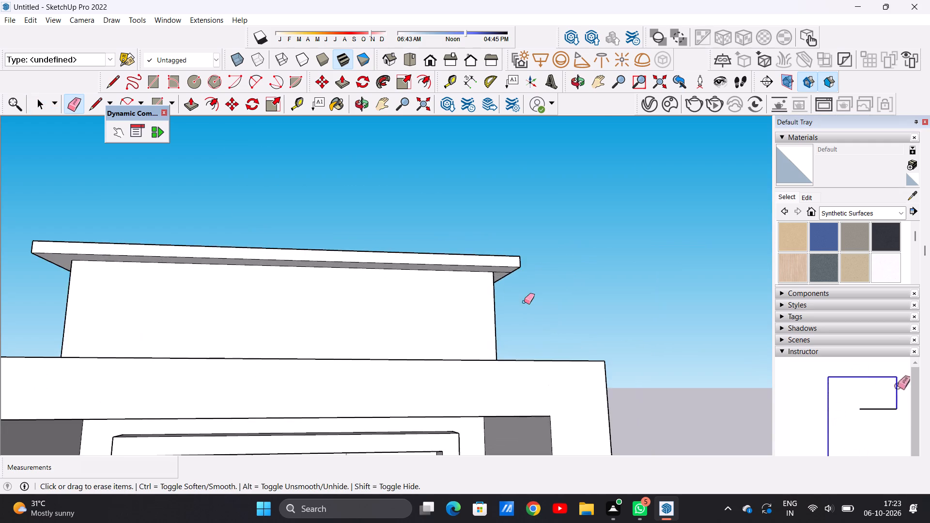
pyautogui.moveTo(524, 302); pyautogui.dragTo(449, 259, button='middle')
pyautogui.scroll(11, 442, 220)
pyautogui.moveTo(457, 232); pyautogui.dragTo(459, 237)
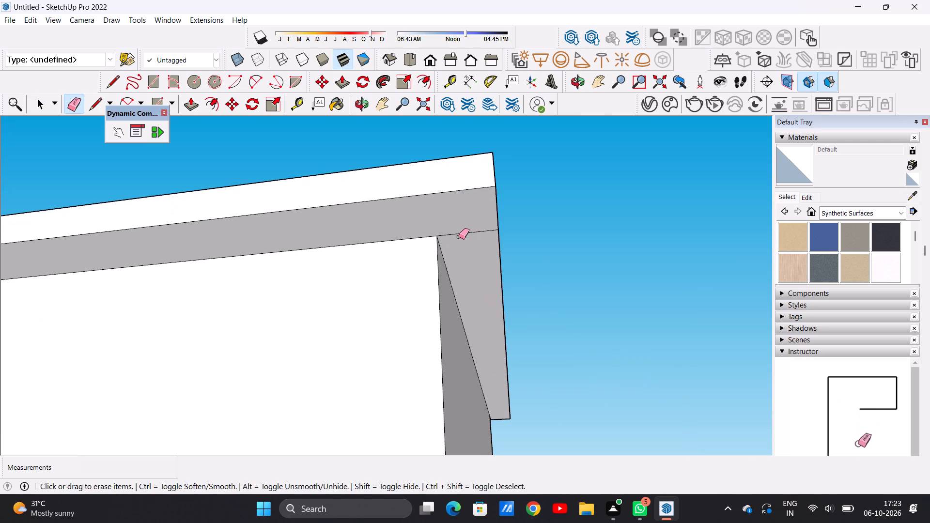
pyautogui.moveTo(459, 237); pyautogui.dragTo(460, 245)
# Erase the leftover seam edge on the underside of the cap's overhang at the rear corner.
pyautogui.scroll(-20, 438, 319)
pyautogui.scroll(-1, 438, 319)
pyautogui.moveTo(233, 322); pyautogui.dragTo(397, 350, button='middle')
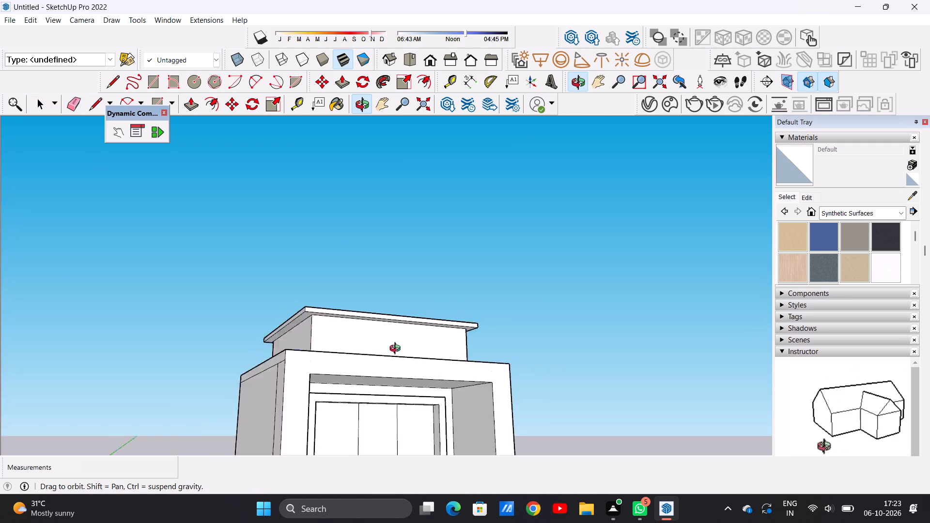
pyautogui.moveTo(397, 350); pyautogui.dragTo(614, 341, button='middle')
pyautogui.moveTo(225, 350); pyautogui.dragTo(371, 354, button='middle')
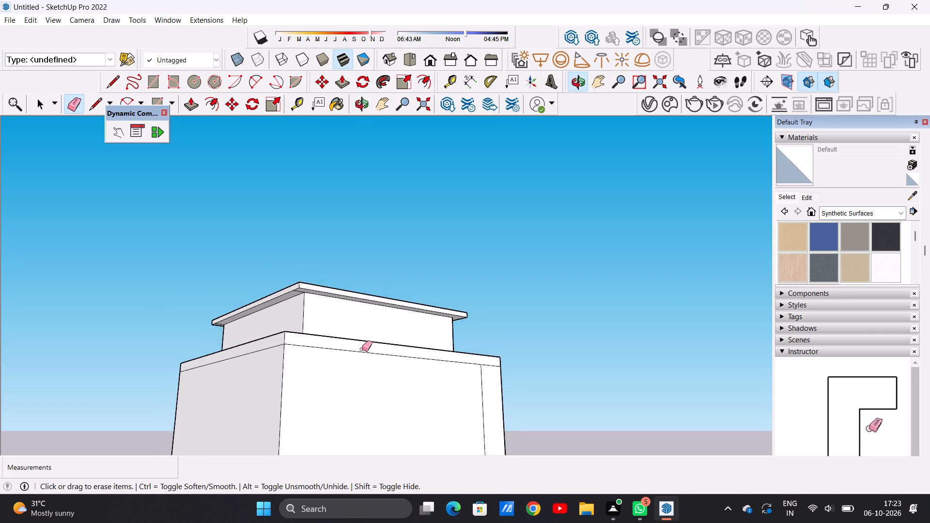
pyautogui.moveTo(322, 295); pyautogui.dragTo(315, 277, button='middle')
pyautogui.scroll(18, 305, 276)
pyautogui.moveTo(303, 236); pyautogui.dragTo(298, 243)
pyautogui.scroll(-13, 304, 347)
pyautogui.scroll(1, 314, 339)
pyautogui.scroll(-12, 315, 339)
# Examine the house from the rear around to the front, then as a whole from above.
pyautogui.moveTo(613, 353); pyautogui.dragTo(377, 365, button='middle')
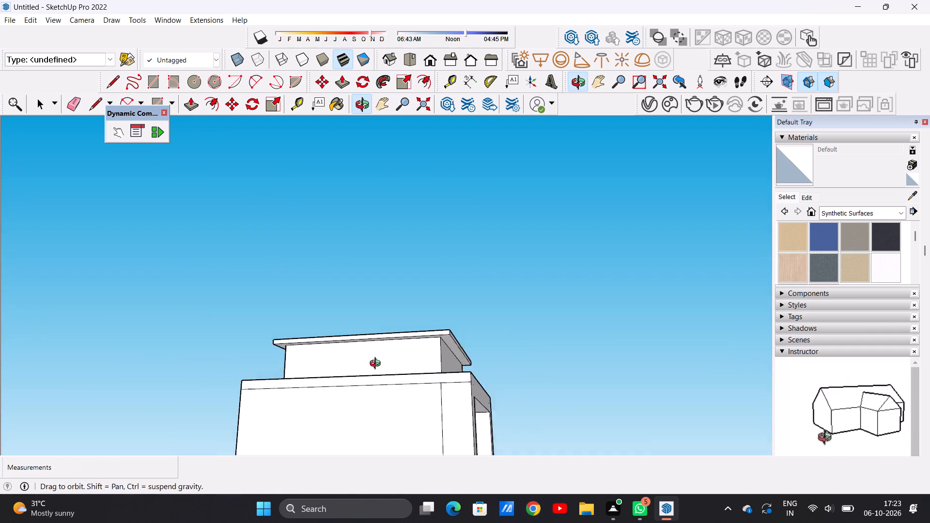
pyautogui.moveTo(377, 365); pyautogui.dragTo(293, 371, button='middle')
pyautogui.scroll(-9, 301, 363)
pyautogui.moveTo(490, 360); pyautogui.dragTo(381, 365, button='middle')
pyautogui.scroll(-17, 381, 365)
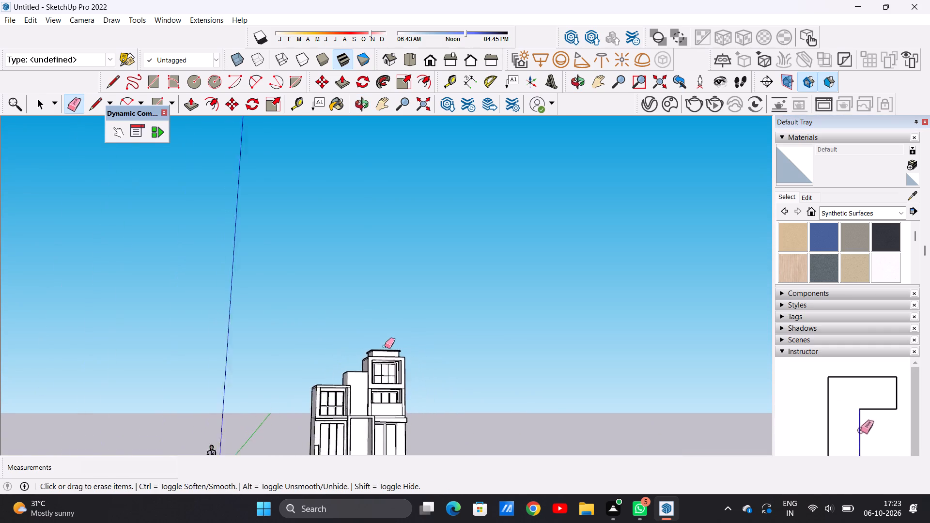
pyautogui.scroll(-2, 385, 346)
pyautogui.scroll(-3, 434, 387)
pyautogui.moveTo(369, 400); pyautogui.dragTo(344, 508, button='middle')
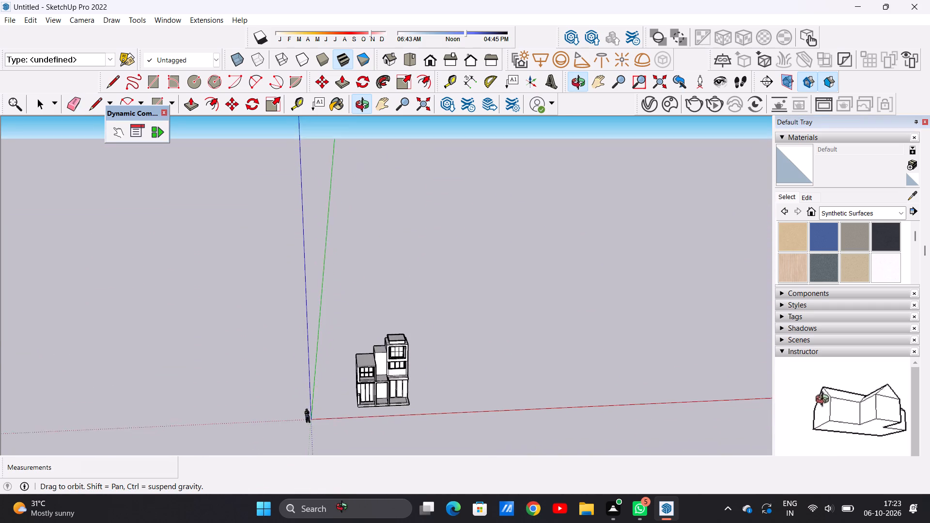
pyautogui.moveTo(344, 508); pyautogui.dragTo(346, 507, button='middle')
pyautogui.scroll(12, 401, 377)
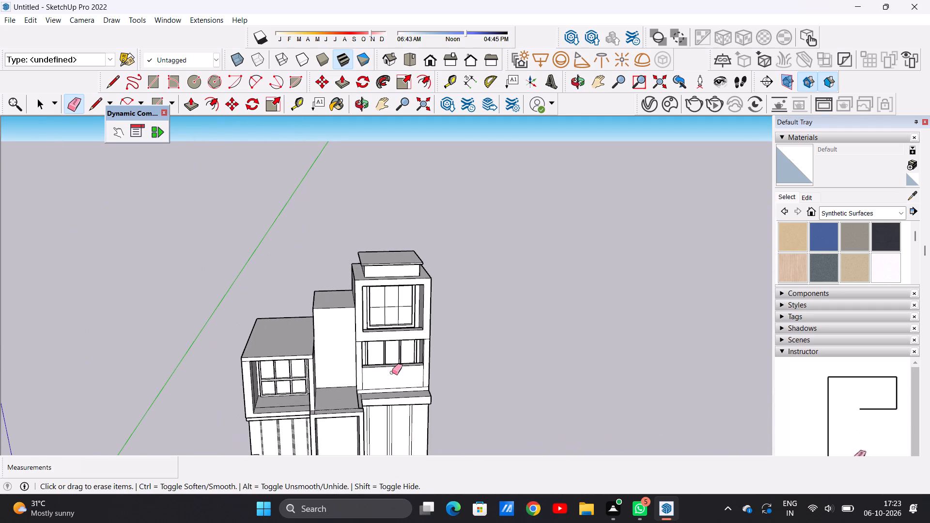
pyautogui.press('space')
pyautogui.scroll(-3, 317, 323)
pyautogui.moveTo(394, 413); pyautogui.dragTo(372, 418, button='middle')
pyautogui.scroll(-7, 400, 392)
pyautogui.moveTo(387, 420); pyautogui.dragTo(381, 428, button='middle')
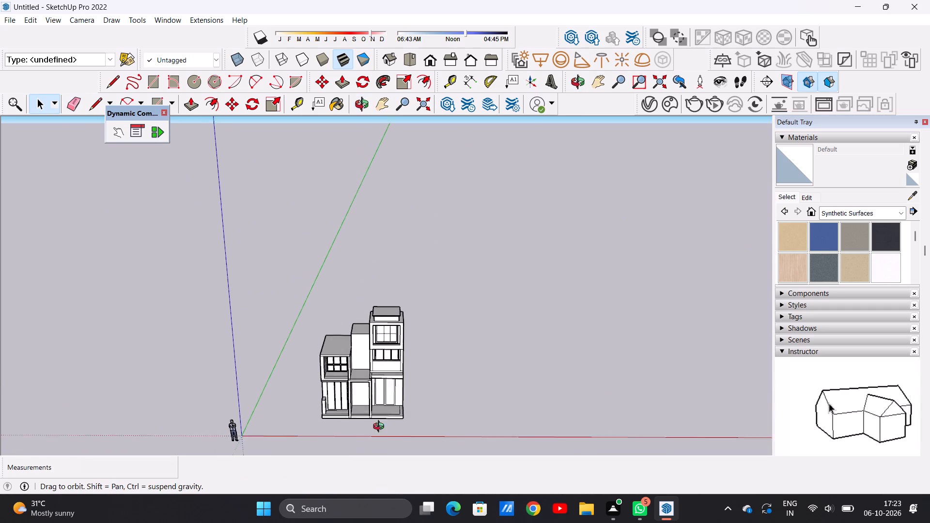
pyautogui.moveTo(381, 428); pyautogui.dragTo(379, 477, button='middle')
pyautogui.scroll(9, 368, 391)
pyautogui.scroll(-4, 400, 344)
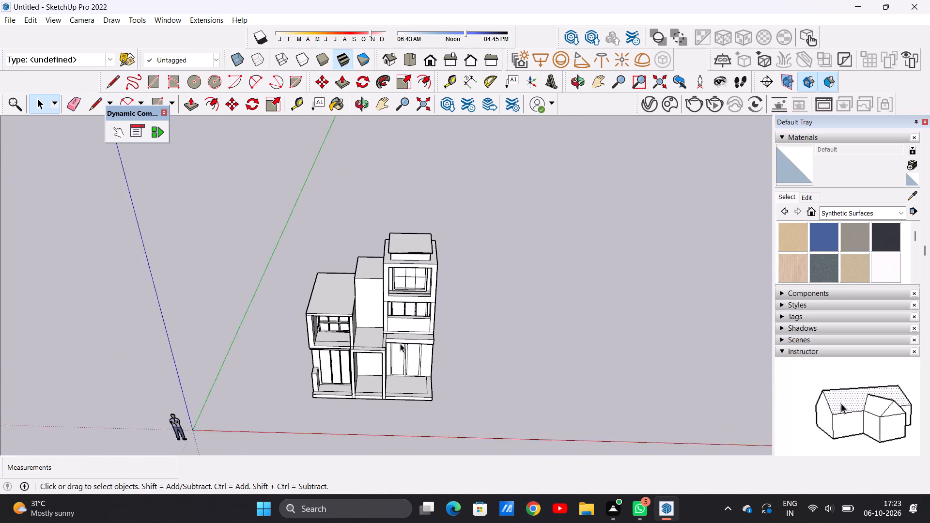
pyautogui.scroll(-2, 400, 343)
# Move the entire house from its base slab's front-right corner, back and to the right, farther from the origin.
pyautogui.tripleClick(418, 361)
pyautogui.click(418, 361)
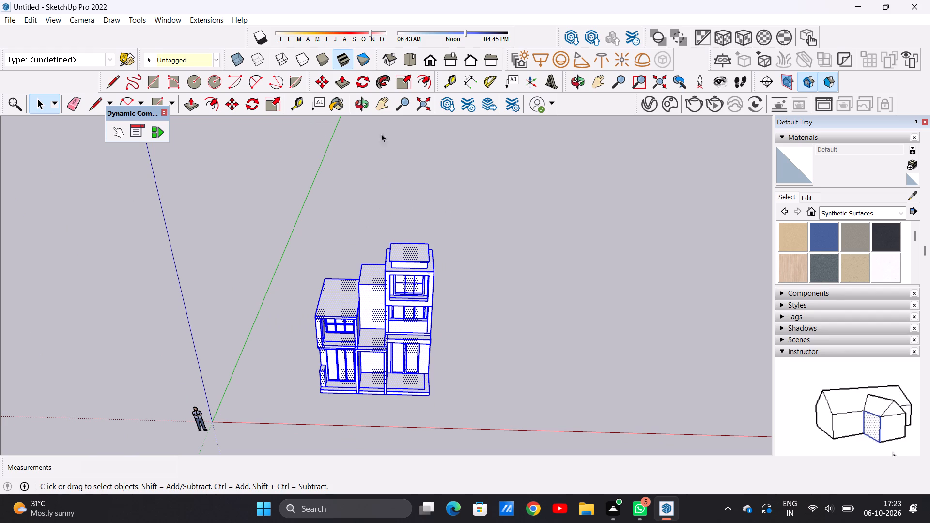
pyautogui.click(327, 83)
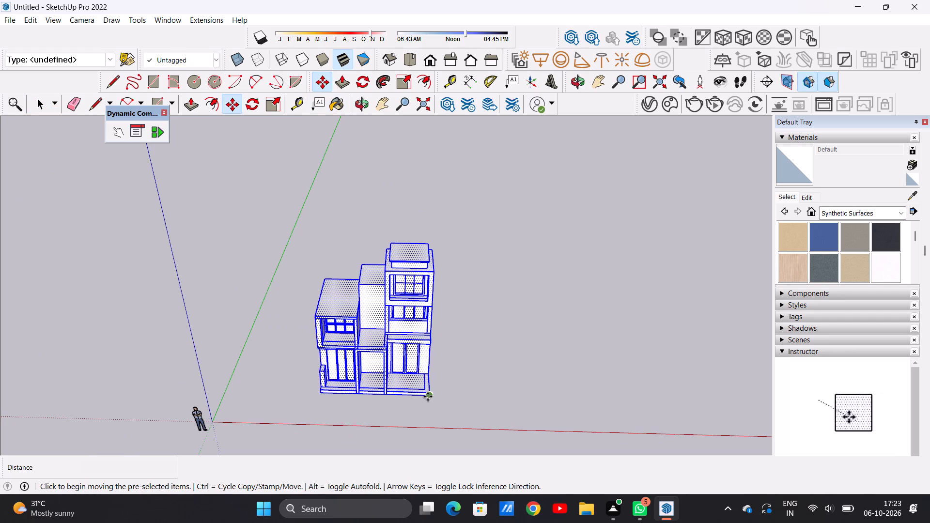
pyautogui.click(428, 397)
pyautogui.click(505, 340)
pyautogui.press('space')
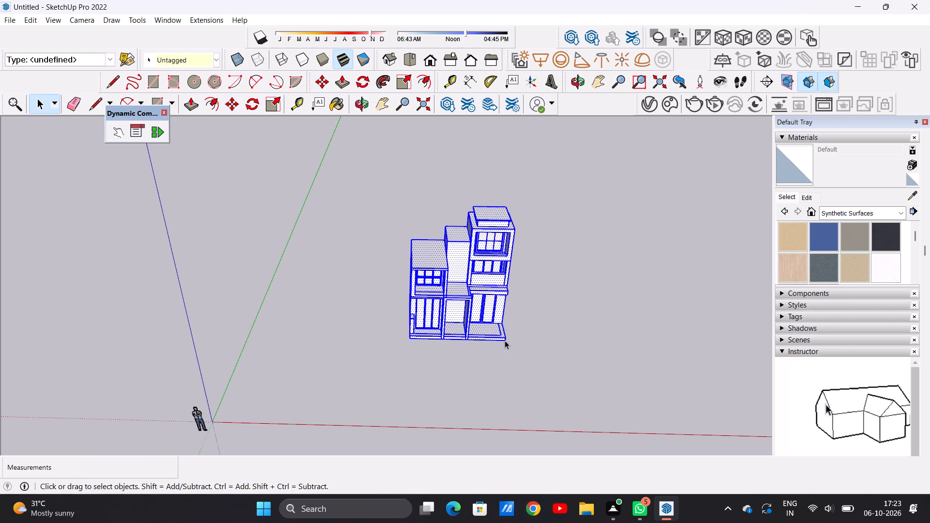
pyautogui.click(580, 269)
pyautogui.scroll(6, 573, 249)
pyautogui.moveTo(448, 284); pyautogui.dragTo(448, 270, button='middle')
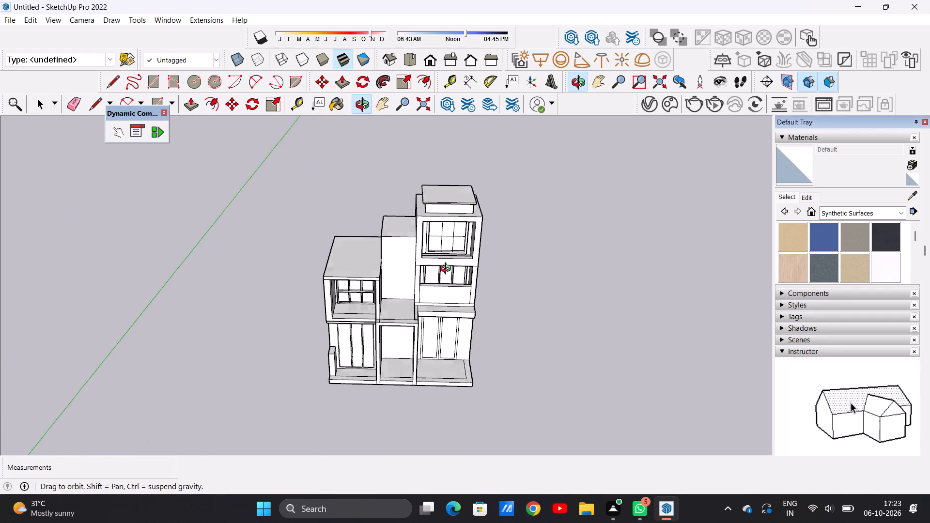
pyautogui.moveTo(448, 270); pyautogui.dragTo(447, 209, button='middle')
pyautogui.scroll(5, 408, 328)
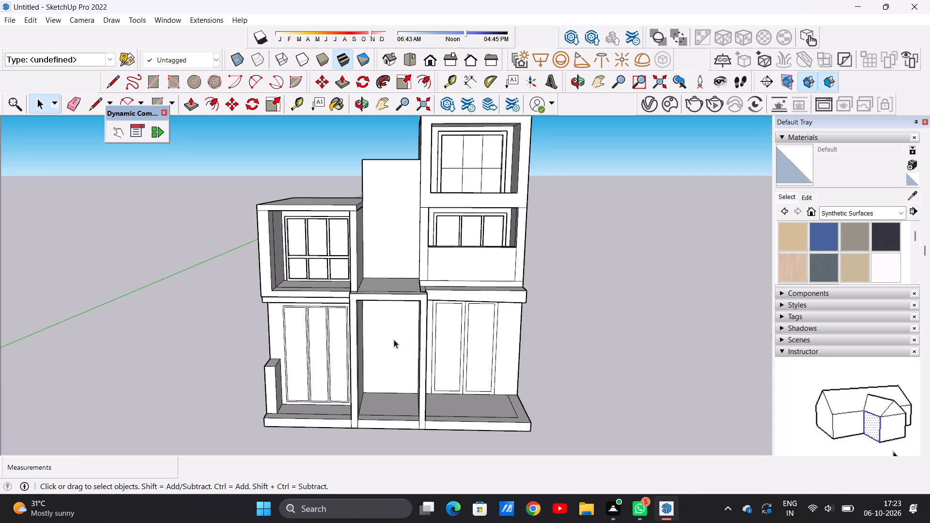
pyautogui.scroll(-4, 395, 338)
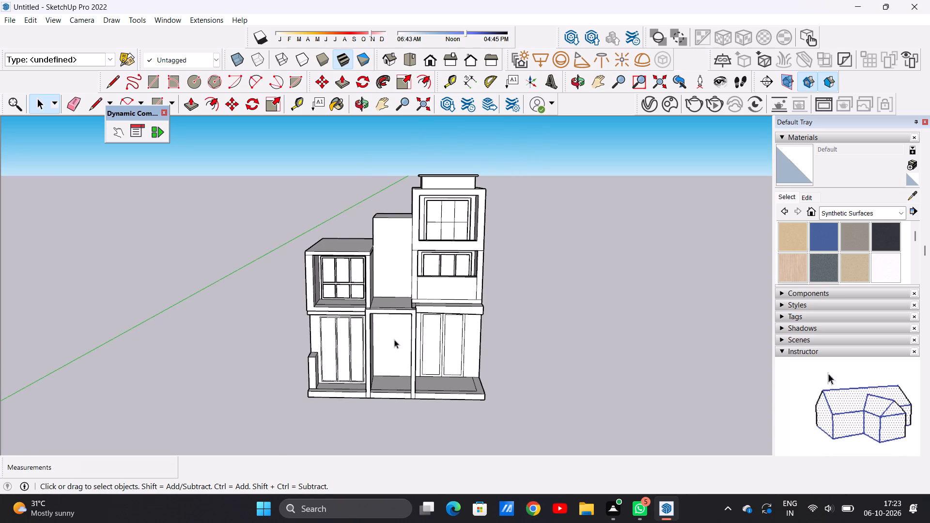
# Push/Pull the flat roof of the lower left block upward by about 9 3/8".
pyautogui.scroll(-3, 393, 340)
pyautogui.scroll(5, 419, 201)
pyautogui.moveTo(381, 356); pyautogui.dragTo(388, 317, button='middle')
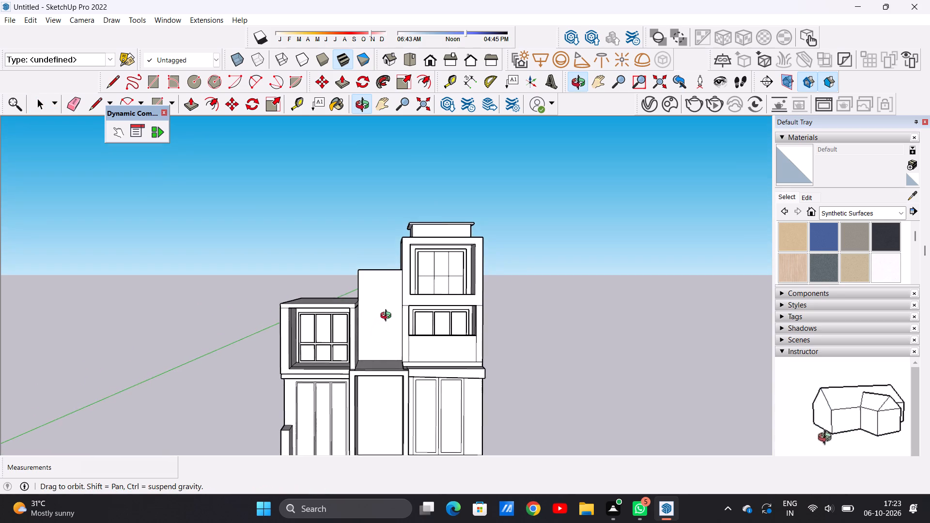
pyautogui.moveTo(388, 317); pyautogui.dragTo(389, 395, button='middle')
pyautogui.scroll(4, 366, 294)
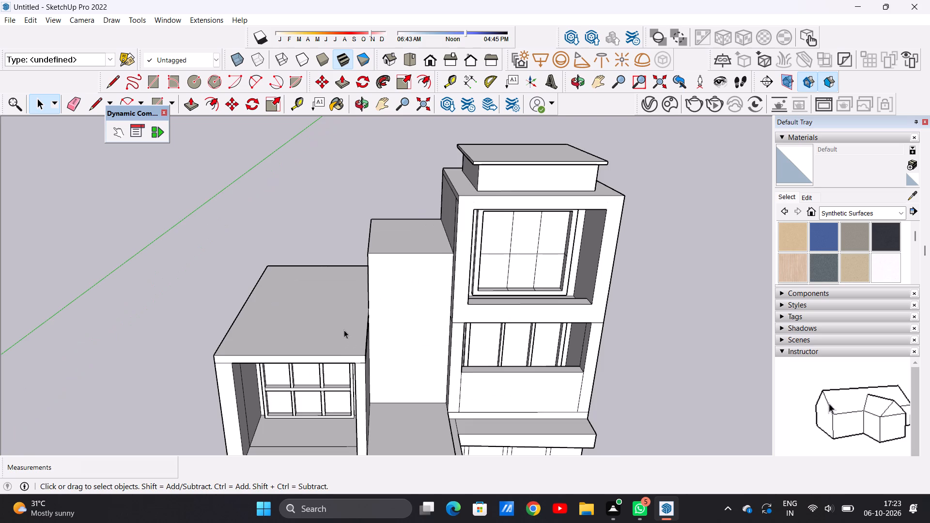
pyautogui.scroll(4, 344, 330)
pyautogui.scroll(-4, 353, 340)
pyautogui.moveTo(350, 358); pyautogui.dragTo(354, 339, button='middle')
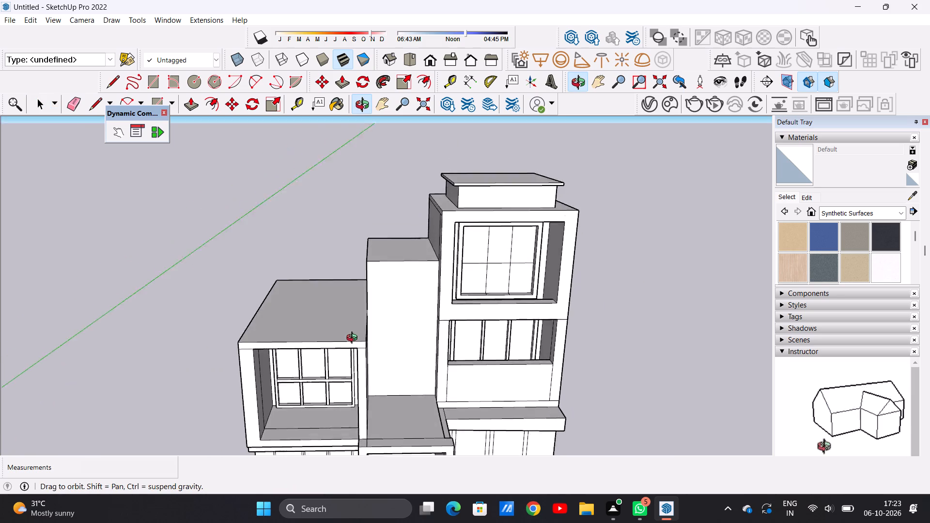
pyautogui.moveTo(354, 339); pyautogui.dragTo(355, 319, button='middle')
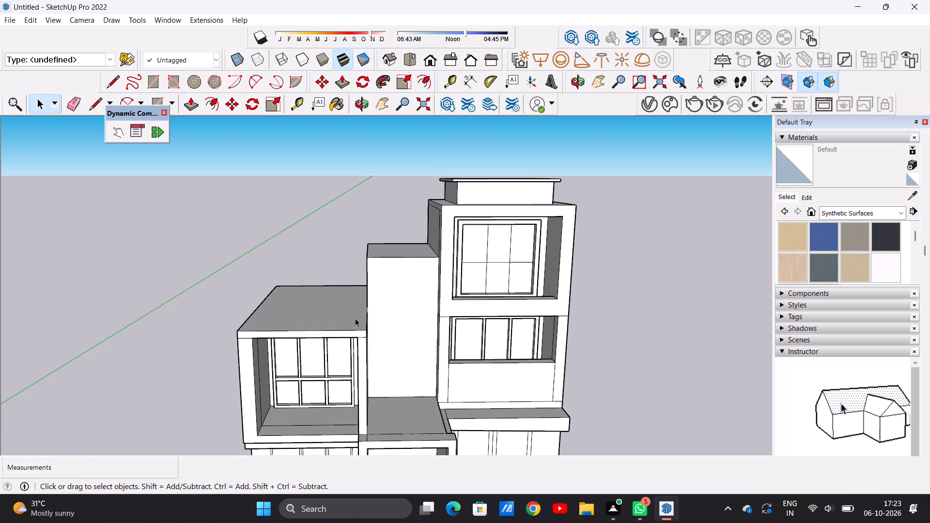
pyautogui.scroll(3, 360, 311)
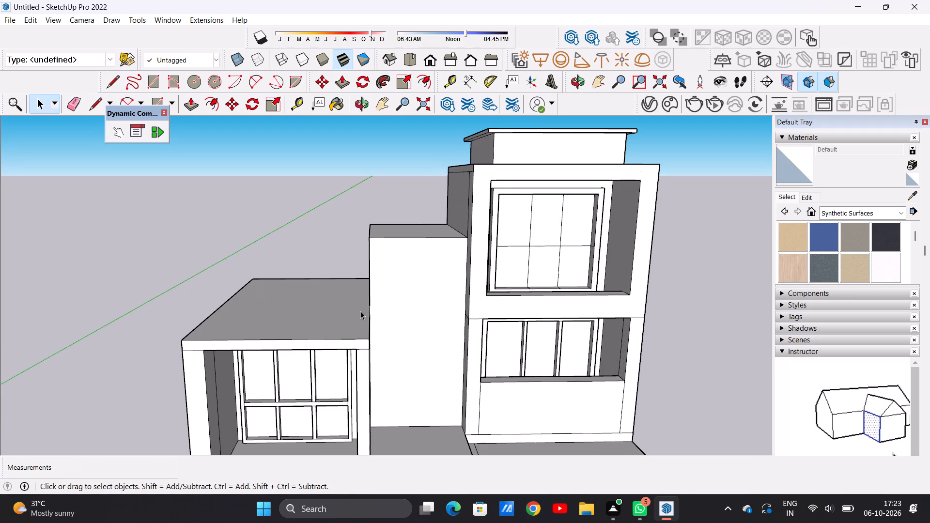
pyautogui.press('p')
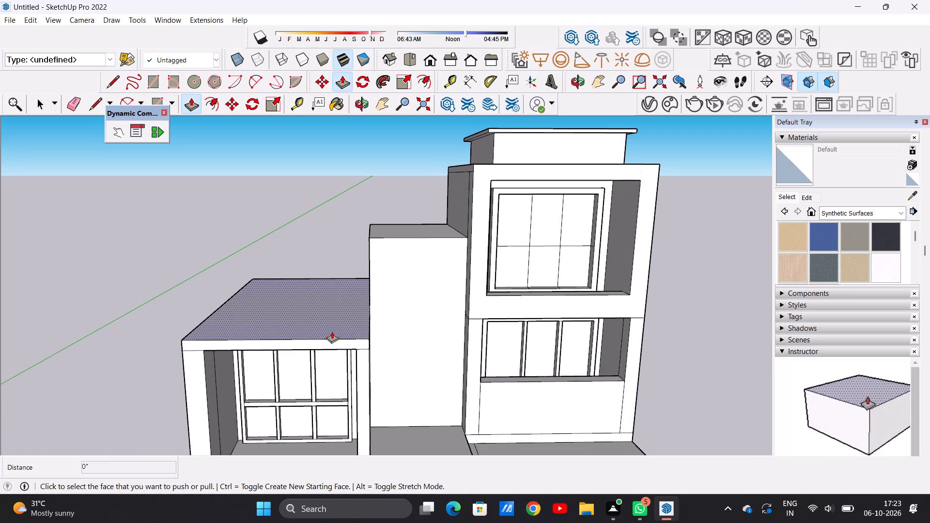
pyautogui.click(337, 326)
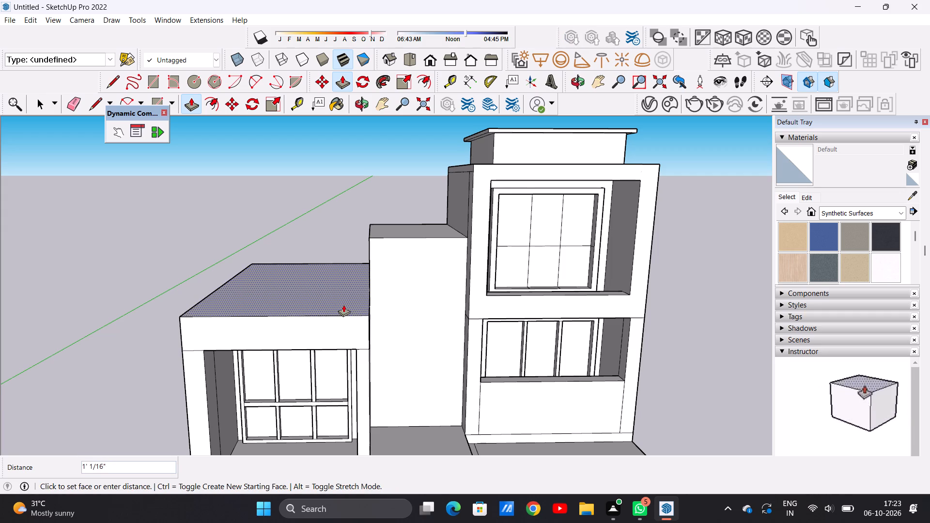
pyautogui.click(340, 309)
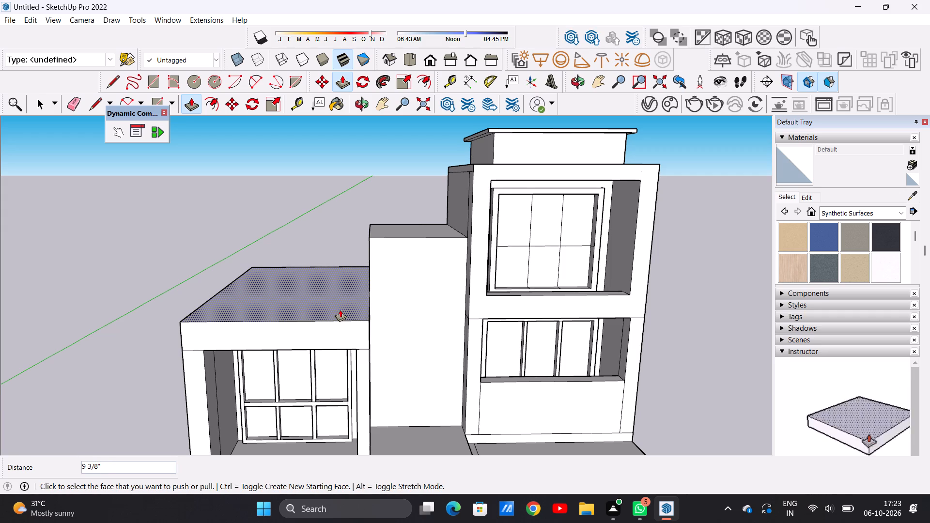
pyautogui.press('space')
# Erase the seam edge at the left end of the front face, just below the raised roof of the left block.
pyautogui.write('e')
pyautogui.scroll(5, 224, 358)
pyautogui.scroll(-6, 327, 265)
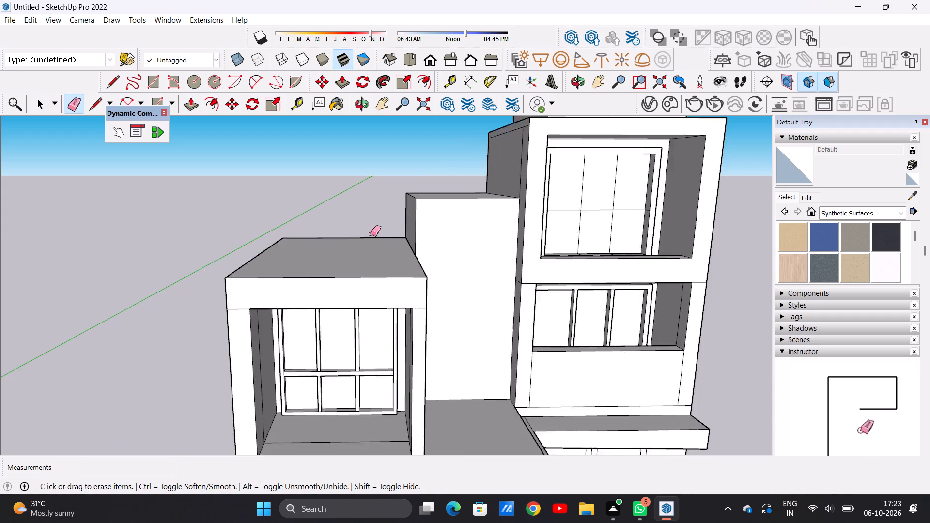
pyautogui.scroll(4, 232, 351)
pyautogui.moveTo(266, 261); pyautogui.dragTo(262, 280)
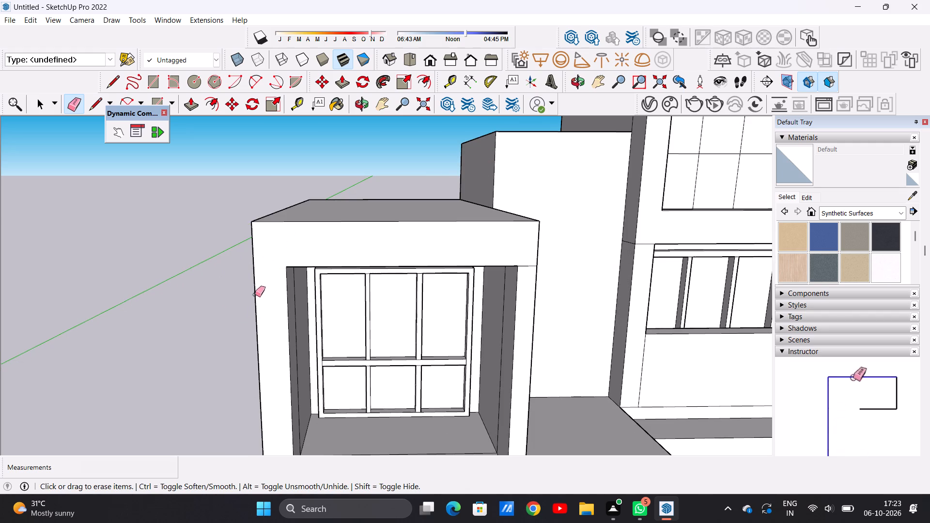
pyautogui.press('space')
# Draw a front-to-back line about 13' 5" long on the left block's roof, marking a narrow strip beside the middle block.
pyautogui.scroll(-14, 255, 363)
pyautogui.scroll(7, 303, 303)
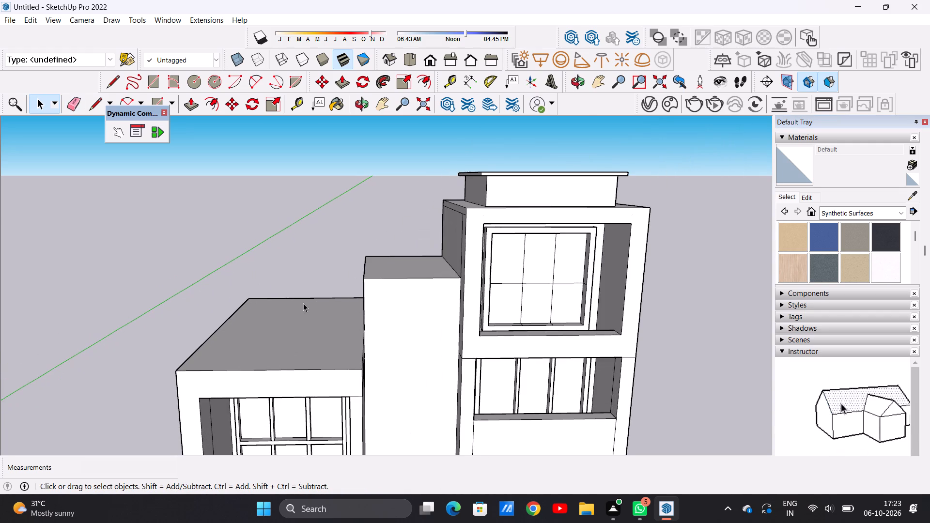
pyautogui.moveTo(358, 333); pyautogui.dragTo(370, 349, button='middle')
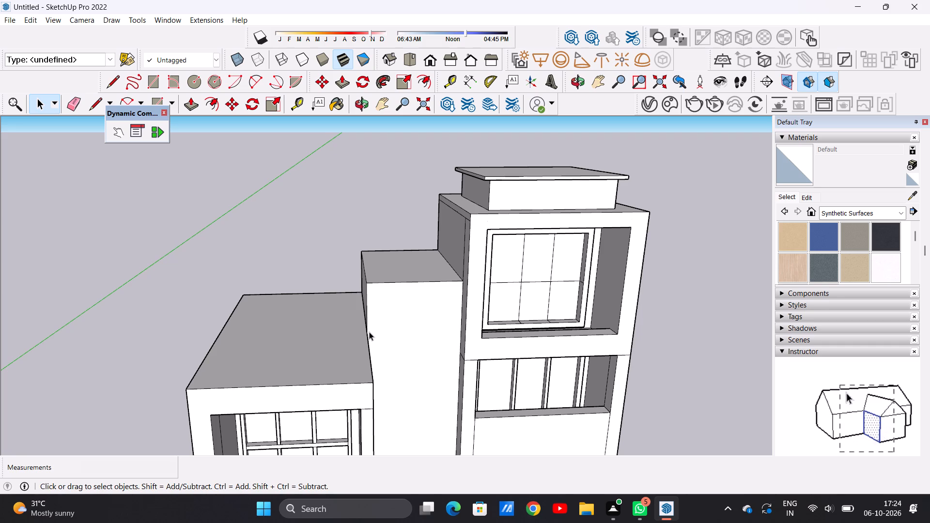
pyautogui.moveTo(356, 381); pyautogui.dragTo(343, 421, button='middle')
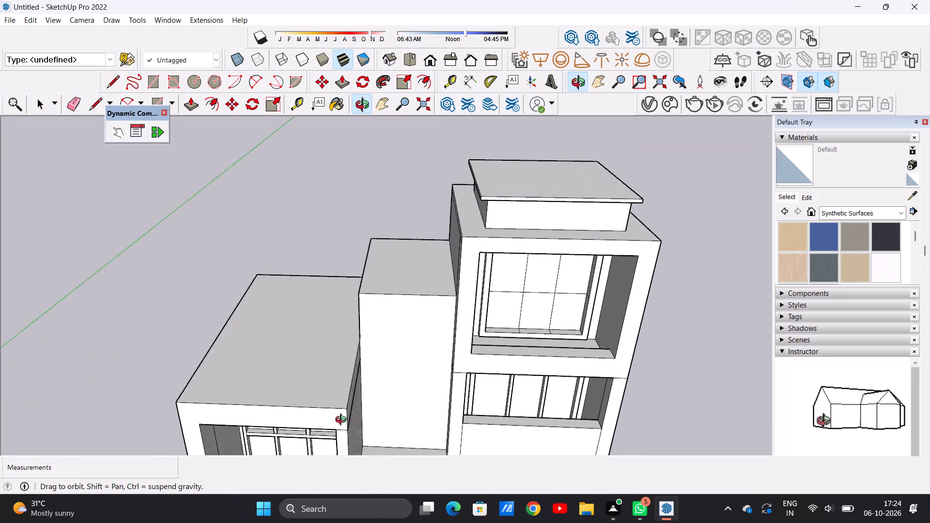
pyautogui.moveTo(343, 421); pyautogui.dragTo(352, 428, button='middle')
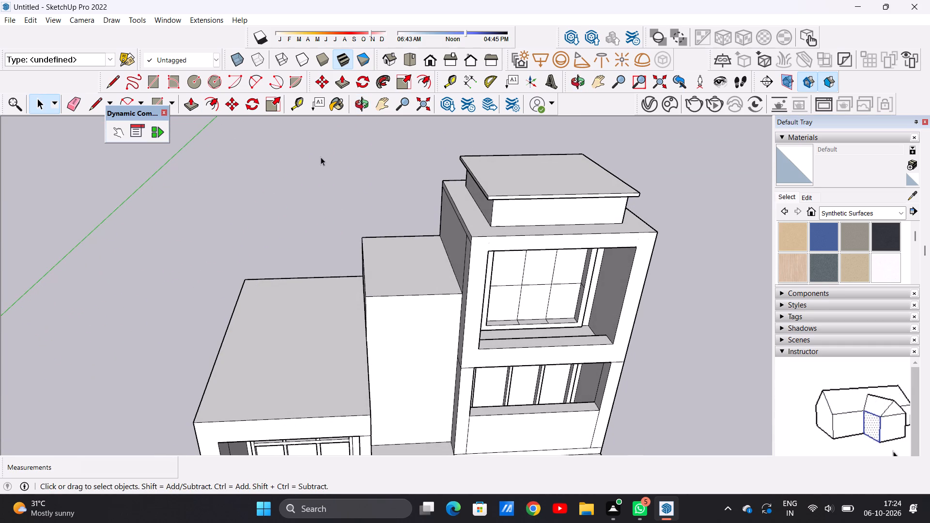
pyautogui.press('l')
pyautogui.scroll(-3, 305, 203)
pyautogui.scroll(5, 344, 354)
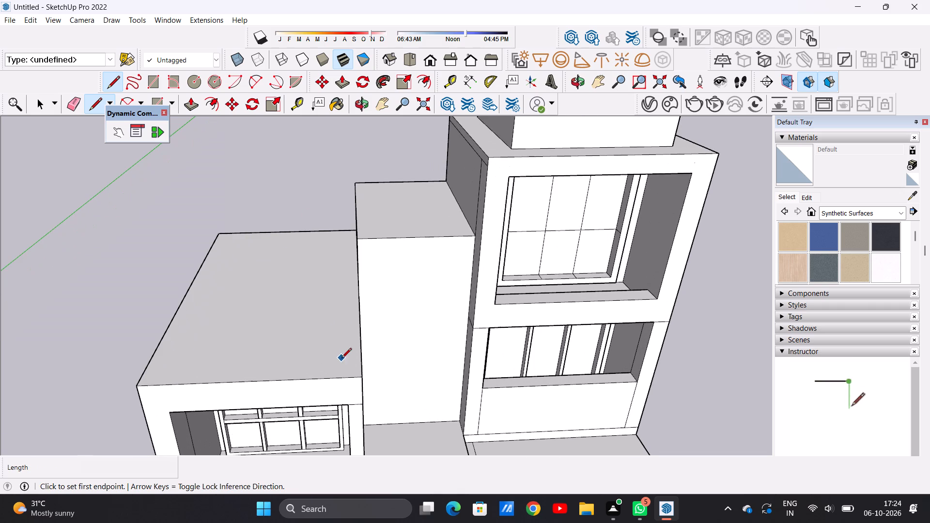
pyautogui.click(343, 375)
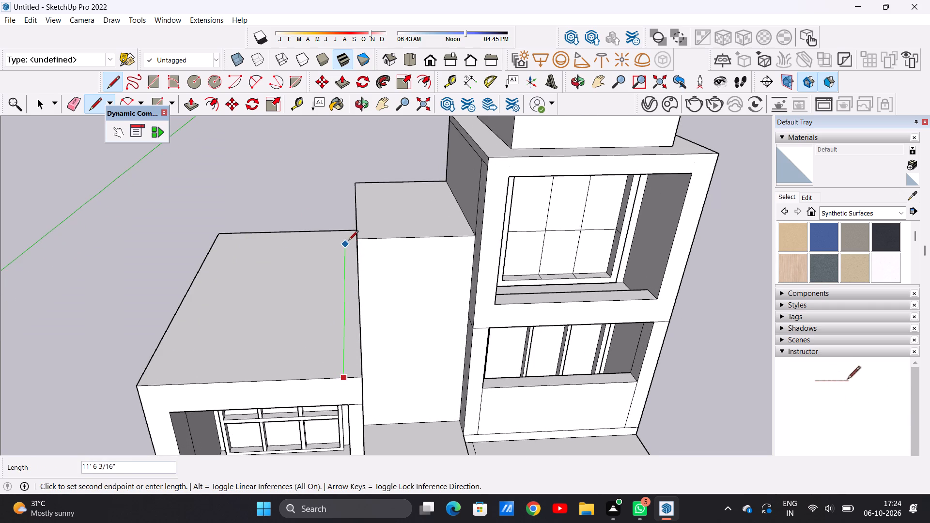
pyautogui.click(347, 229)
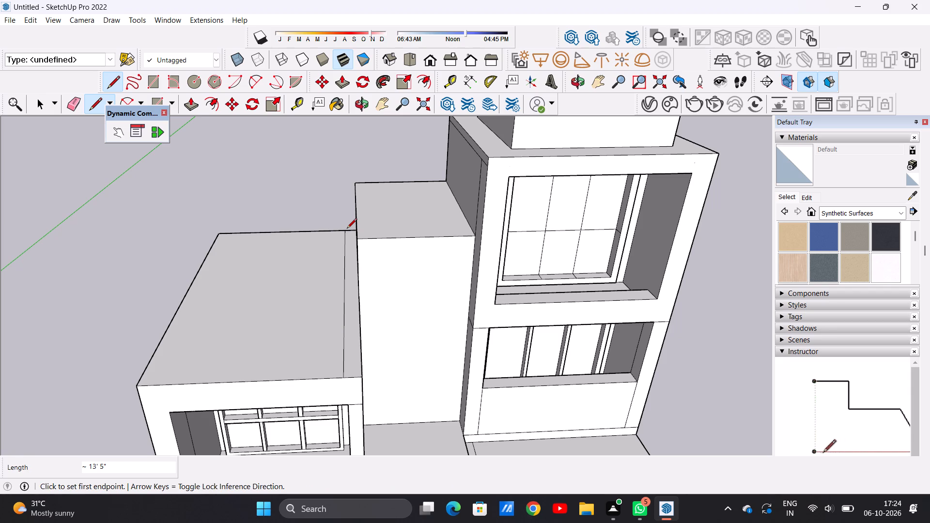
# Push/Pull the narrow roof strip upward by about 8' 2" to form a tall, thin fin wall beside the middle block.
pyautogui.scroll(-2, 347, 229)
pyautogui.scroll(4, 344, 276)
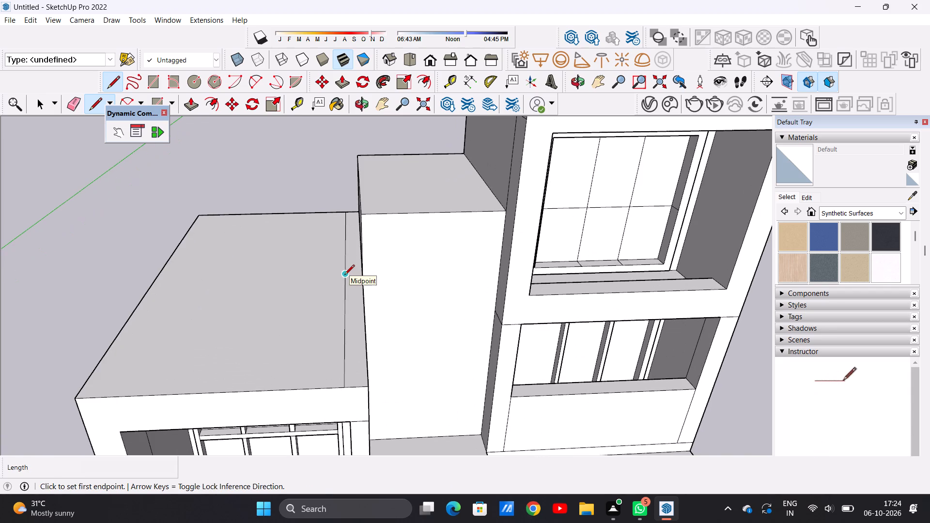
pyautogui.press('space')
pyautogui.press('p')
pyautogui.click(355, 329)
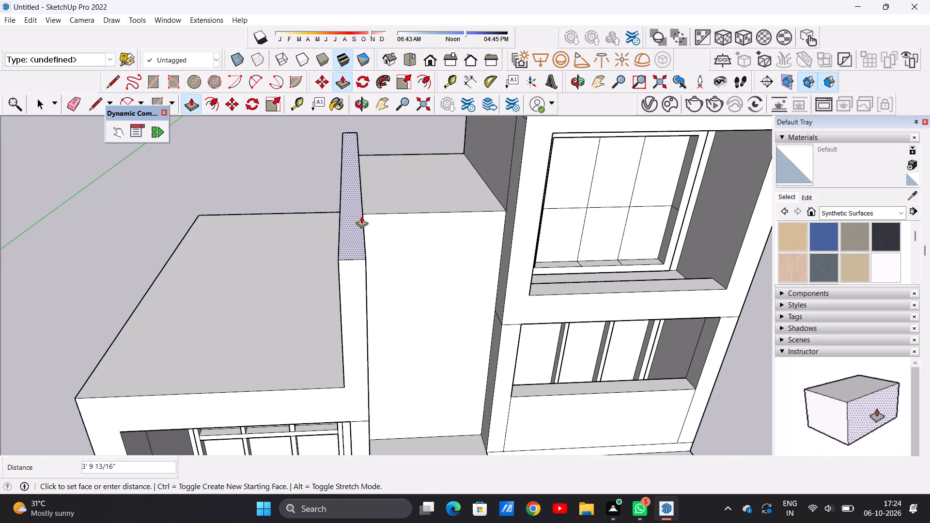
pyautogui.scroll(-9, 352, 178)
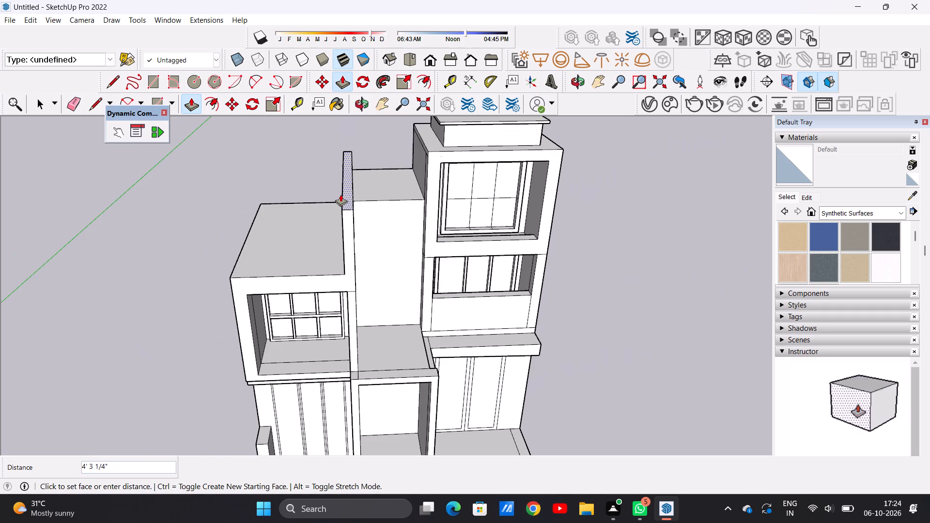
pyautogui.scroll(-11, 327, 205)
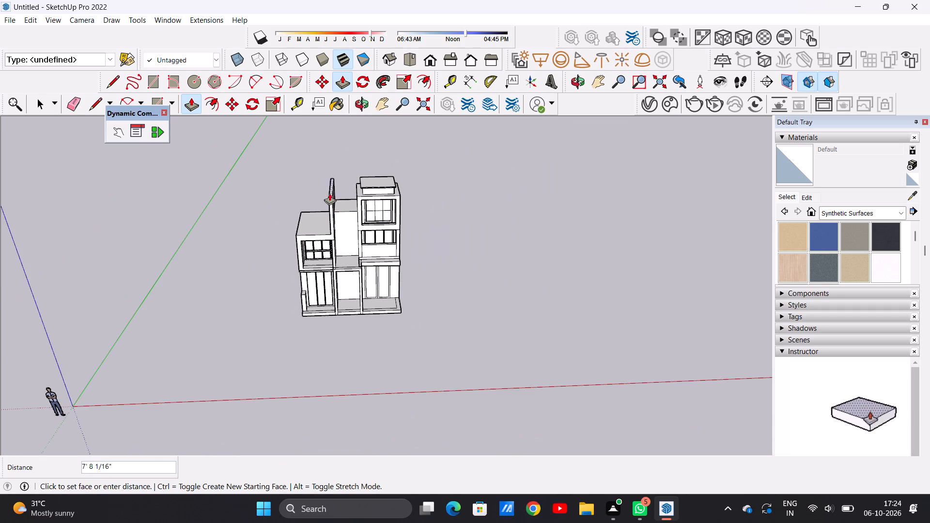
pyautogui.scroll(8, 334, 185)
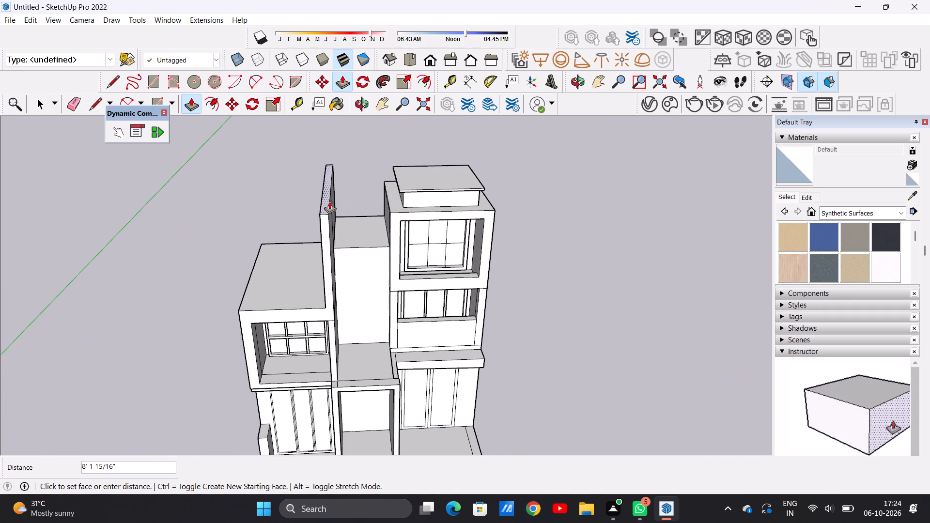
pyautogui.click(329, 201)
pyautogui.press('space')
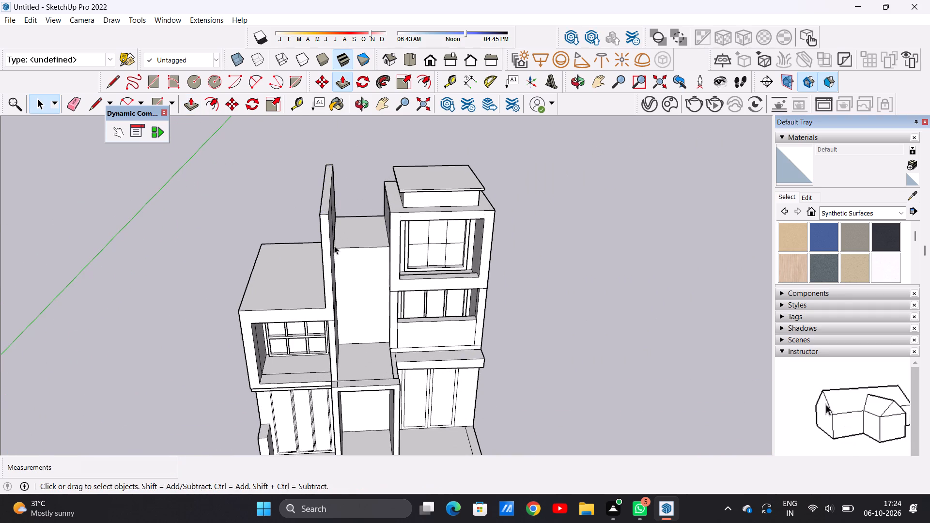
# Examine the new fin wall and its junction with the roofs from the front and both sides.
pyautogui.moveTo(340, 266); pyautogui.dragTo(336, 191, button='middle')
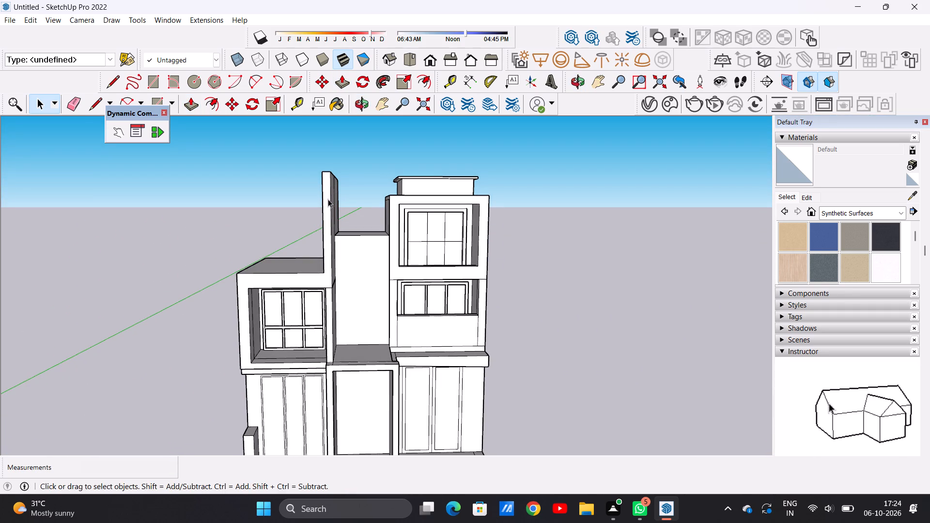
pyautogui.scroll(-9, 332, 268)
pyautogui.moveTo(355, 252); pyautogui.dragTo(334, 243, button='middle')
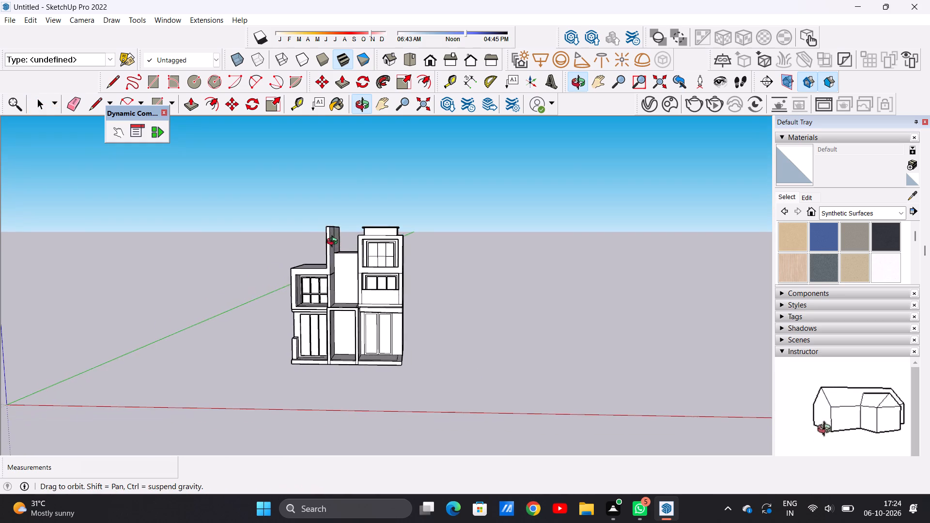
pyautogui.moveTo(334, 243); pyautogui.dragTo(292, 250, button='middle')
pyautogui.scroll(13, 335, 228)
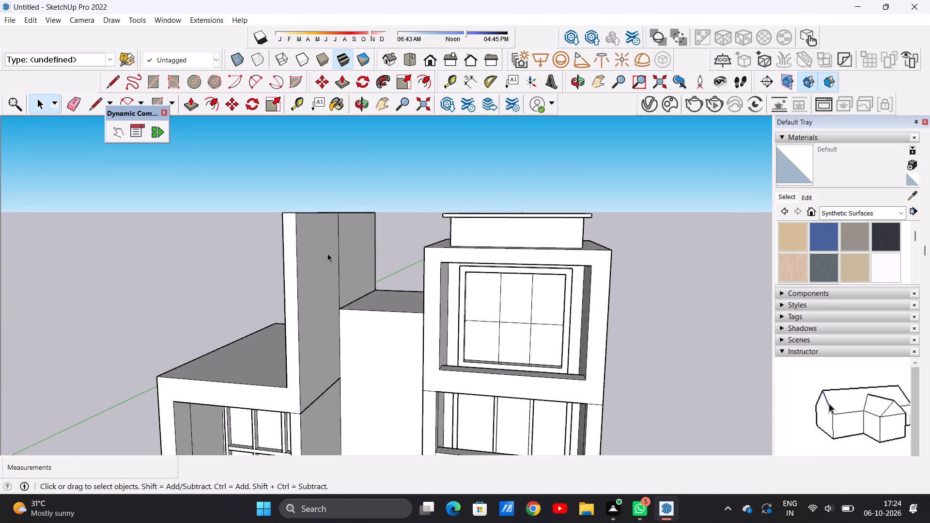
pyautogui.scroll(-6, 324, 286)
pyautogui.moveTo(315, 301); pyautogui.dragTo(385, 290, button='middle')
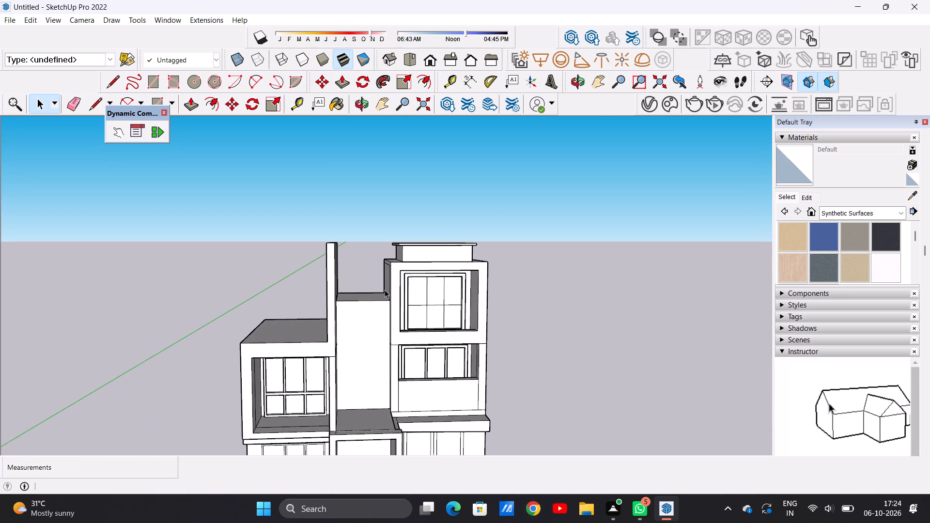
pyautogui.scroll(3, 364, 291)
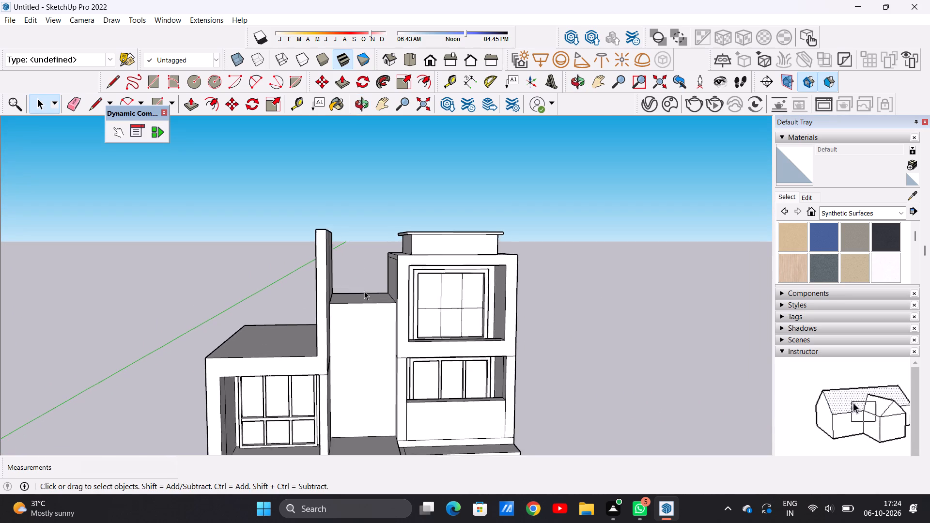
pyautogui.scroll(1, 364, 291)
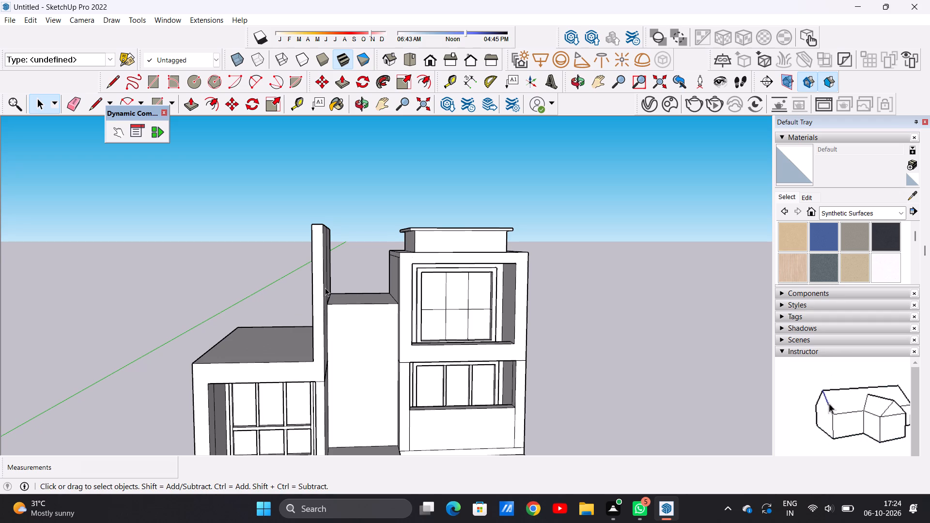
pyautogui.scroll(-3, 317, 304)
pyautogui.moveTo(339, 279); pyautogui.dragTo(297, 286, button='middle')
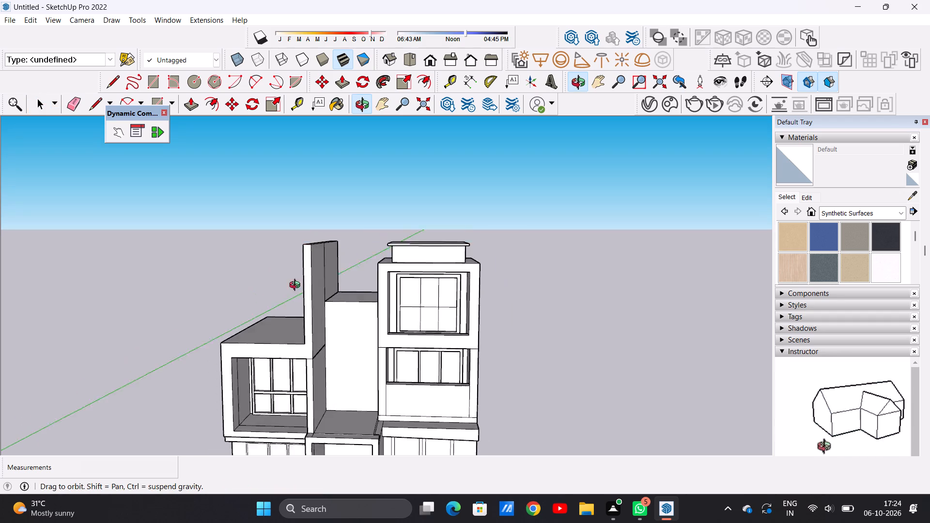
pyautogui.moveTo(297, 286); pyautogui.dragTo(251, 309, button='middle')
pyautogui.scroll(11, 341, 253)
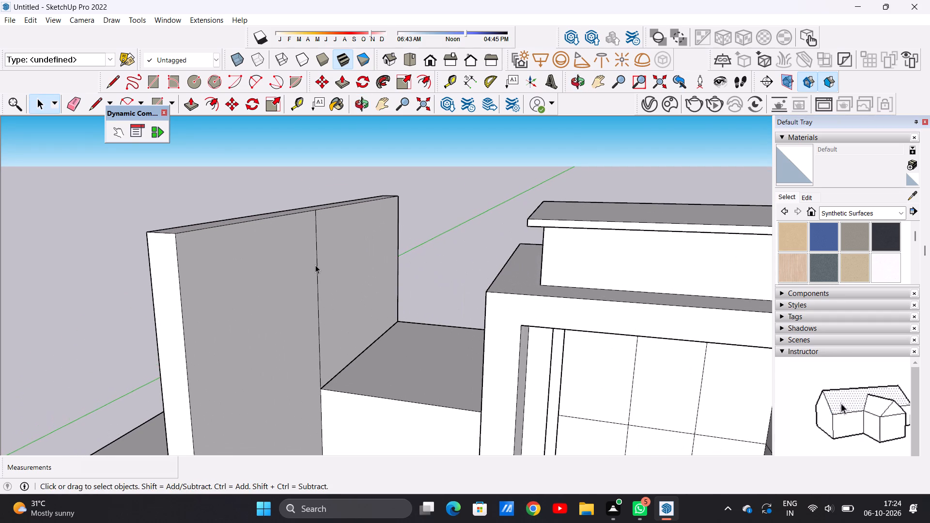
pyautogui.scroll(-10, 320, 272)
pyautogui.moveTo(302, 334); pyautogui.dragTo(393, 330, button='middle')
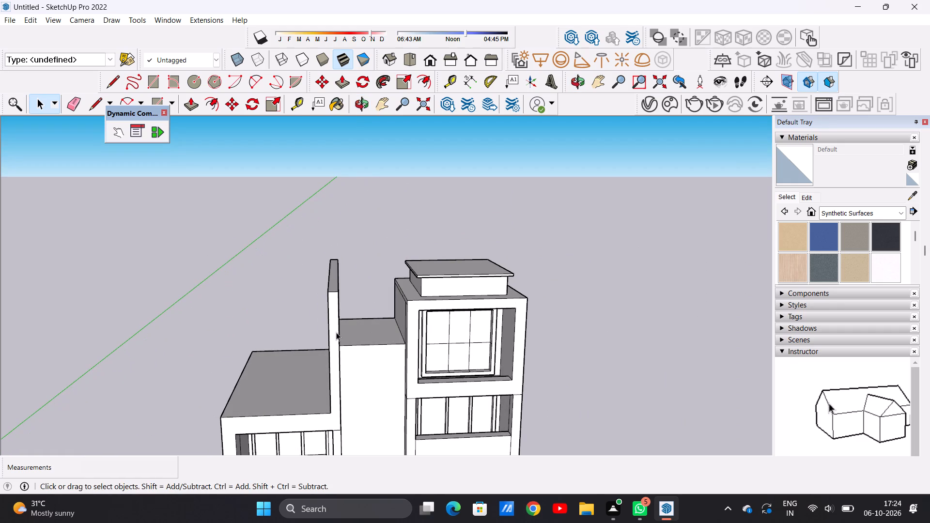
pyautogui.scroll(-3, 338, 330)
pyautogui.moveTo(325, 332); pyautogui.dragTo(442, 305, button='middle')
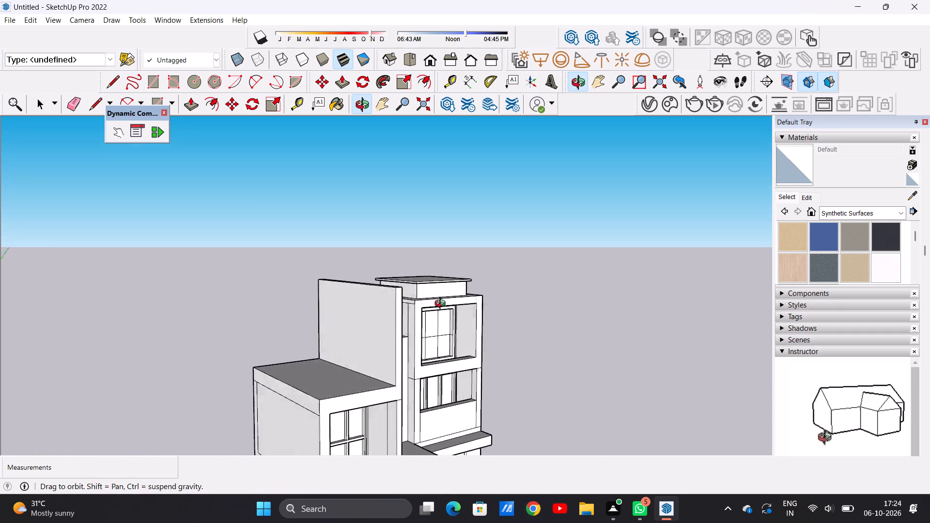
# Erase the vertical seam edge on the fin wall's side face above the middle block's roof.
pyautogui.moveTo(442, 305); pyautogui.dragTo(263, 296, button='middle')
pyautogui.moveTo(366, 284); pyautogui.dragTo(285, 318, button='middle')
pyautogui.scroll(7, 325, 305)
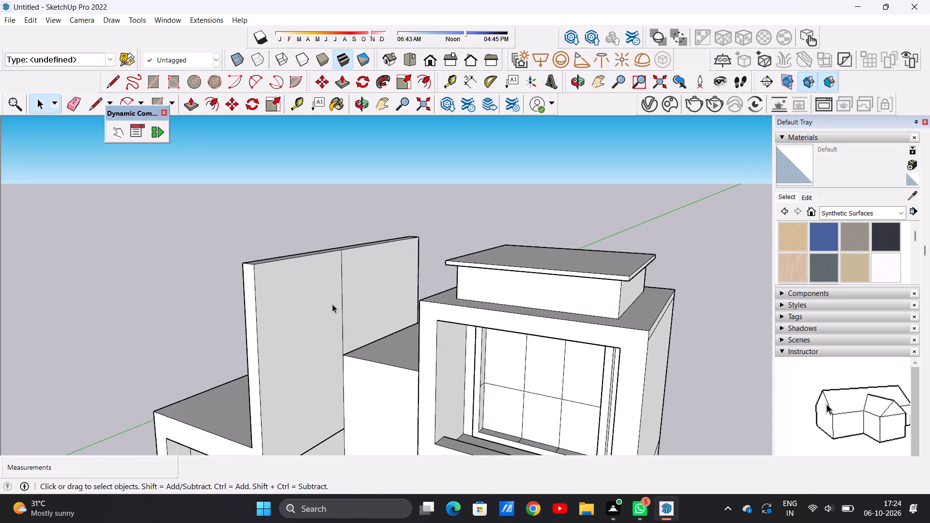
pyautogui.scroll(5, 332, 304)
pyautogui.press('e')
pyautogui.moveTo(350, 291); pyautogui.dragTo(321, 295)
pyautogui.scroll(-5, 367, 323)
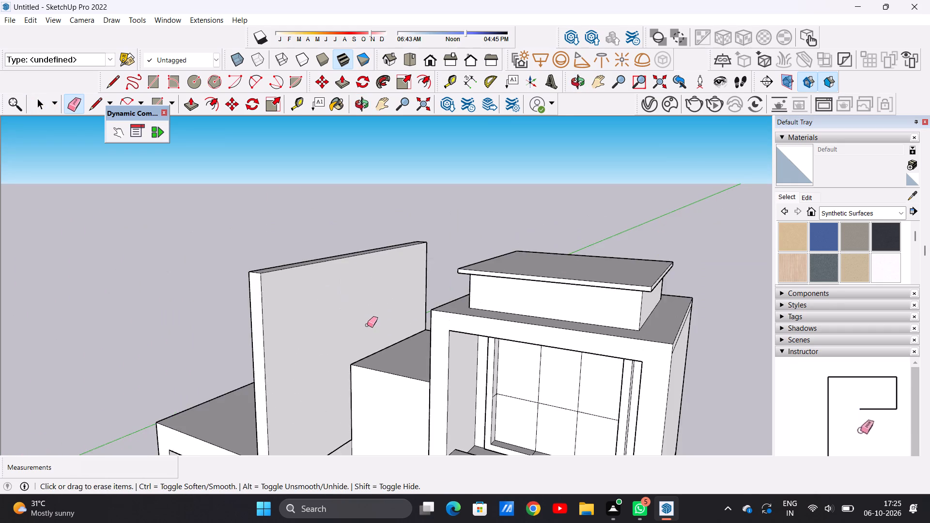
# Push/Pull the middle block's roof upward by about 1' 6" beside the fin wall.
pyautogui.moveTo(348, 338); pyautogui.dragTo(437, 320, button='middle')
pyautogui.scroll(-4, 346, 337)
pyautogui.moveTo(370, 343); pyautogui.dragTo(403, 327, button='middle')
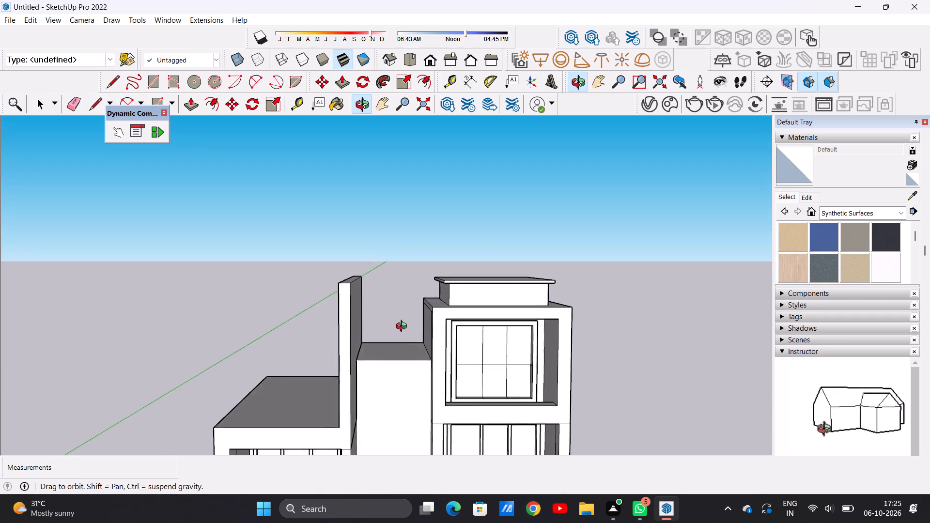
pyautogui.moveTo(403, 327); pyautogui.dragTo(403, 320, button='middle')
pyautogui.scroll(6, 428, 324)
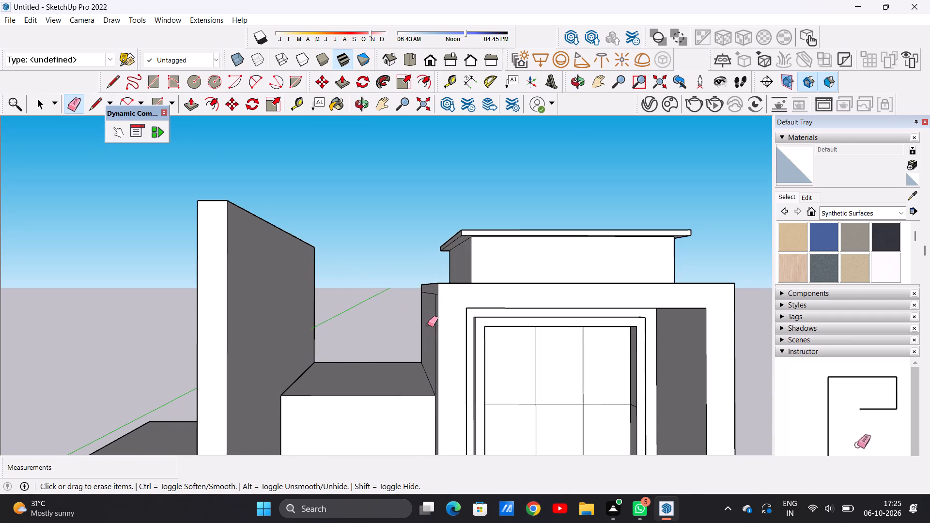
pyautogui.press('p')
pyautogui.click(393, 375)
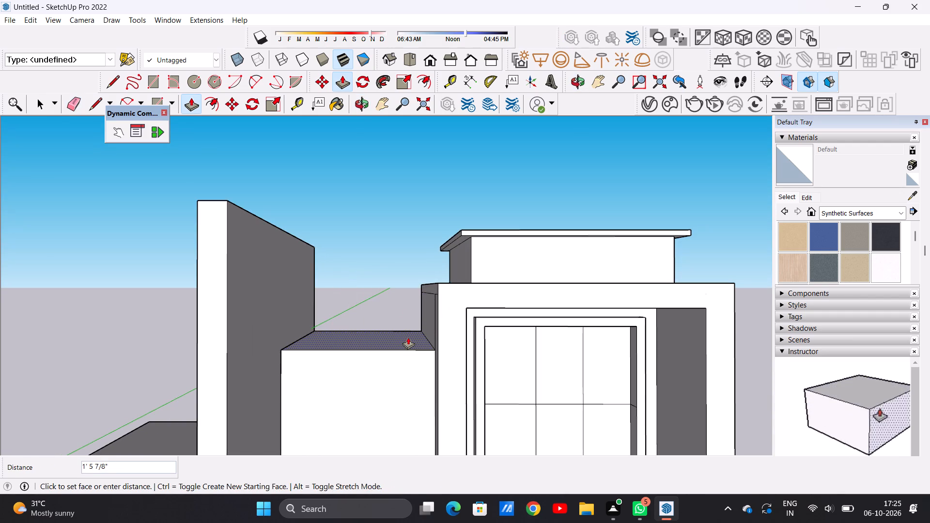
pyautogui.click(408, 337)
pyautogui.press('space')
# Draw a line about 7' 1" long across the left block's roof to the fin wall, marking a narrow strip along the front edge.
pyautogui.scroll(-13, 405, 344)
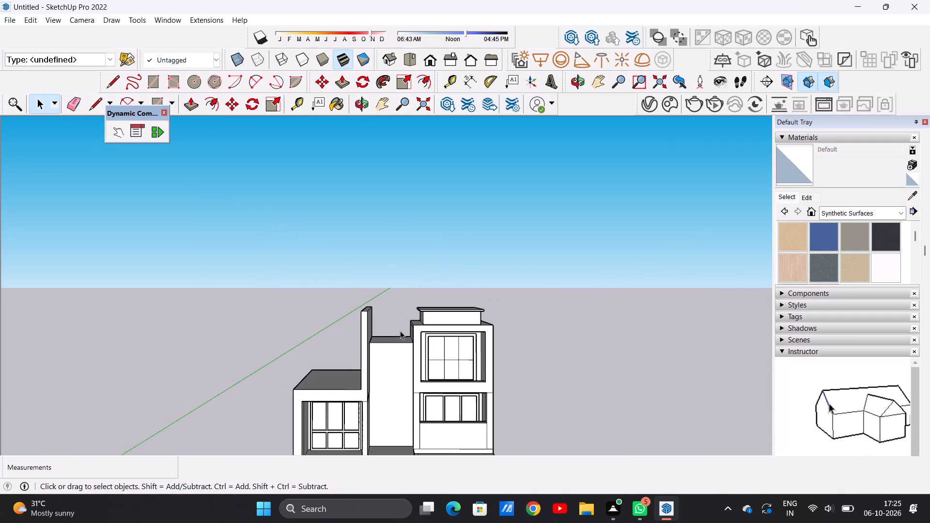
pyautogui.scroll(-6, 400, 331)
pyautogui.moveTo(424, 378); pyautogui.dragTo(435, 346, button='middle')
pyautogui.scroll(-11, 413, 355)
pyautogui.scroll(13, 421, 360)
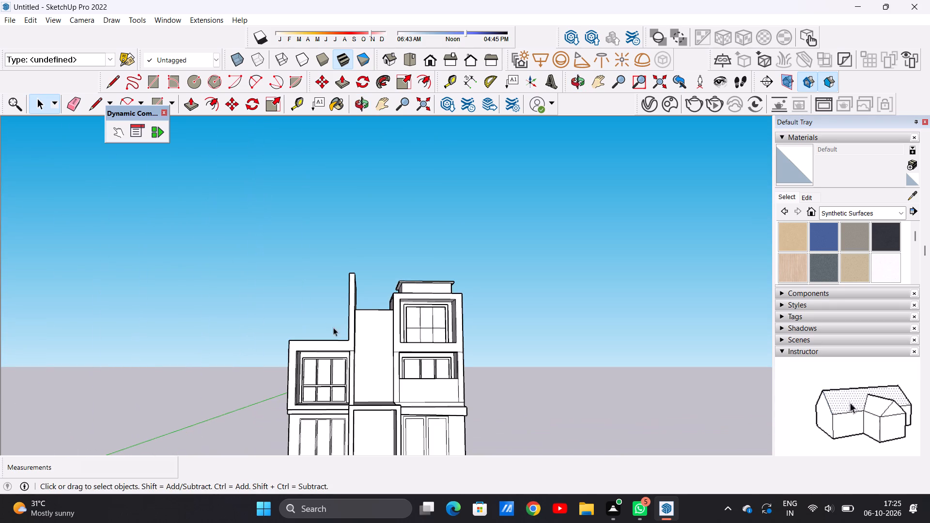
pyautogui.moveTo(333, 327); pyautogui.dragTo(336, 442, button='middle')
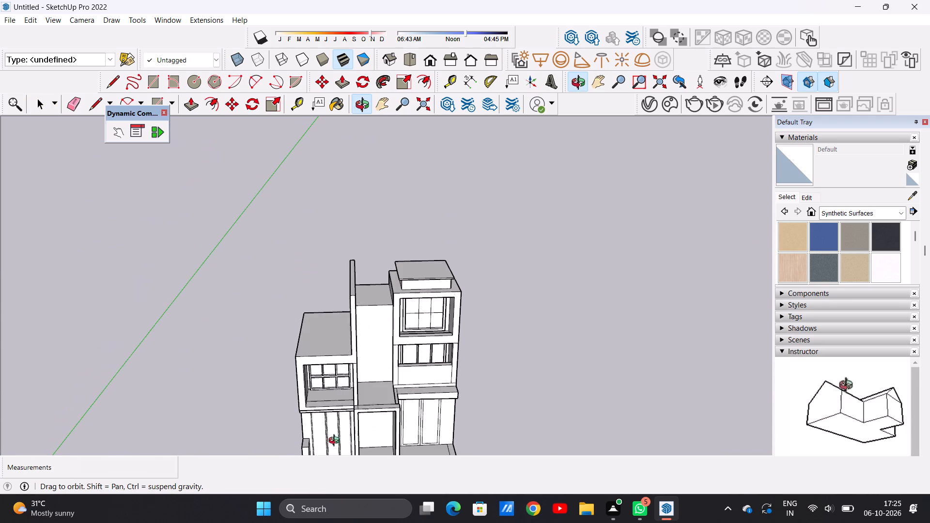
pyautogui.moveTo(336, 442); pyautogui.dragTo(335, 443, button='middle')
pyautogui.scroll(9, 334, 343)
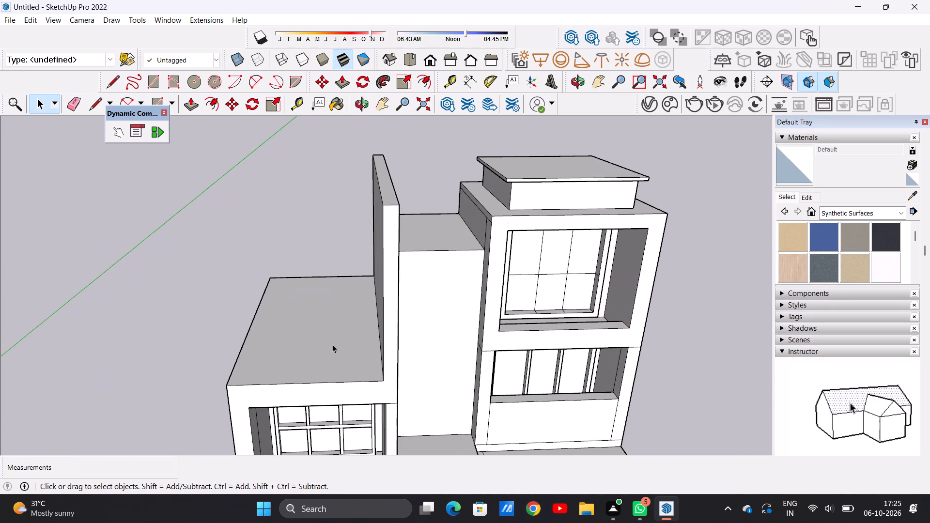
pyautogui.press('l')
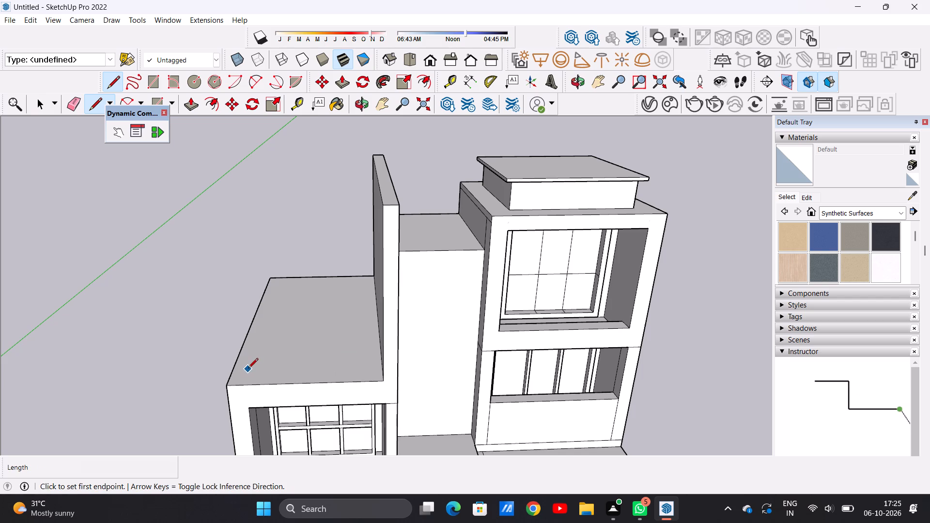
pyautogui.scroll(3, 345, 384)
pyautogui.moveTo(362, 369); pyautogui.dragTo(369, 417, button='middle')
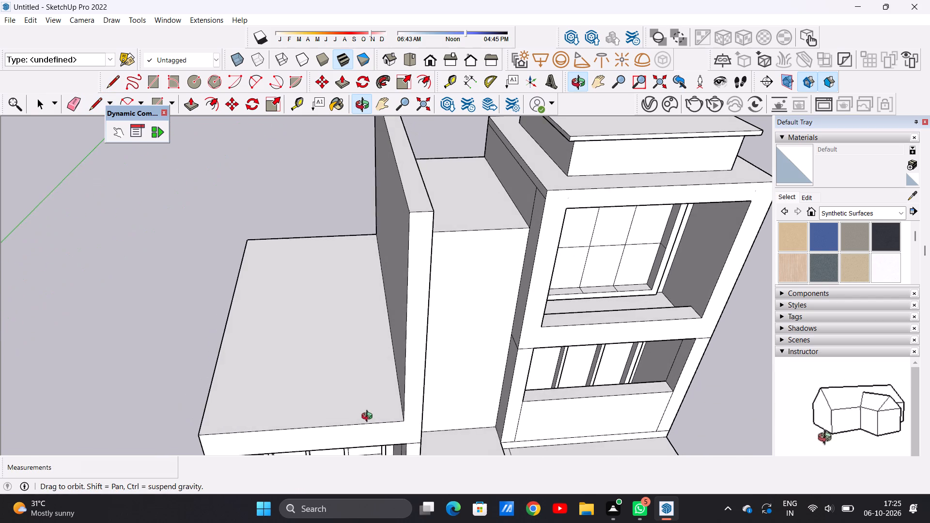
pyautogui.moveTo(369, 417); pyautogui.dragTo(367, 420, button='middle')
pyautogui.click(202, 415)
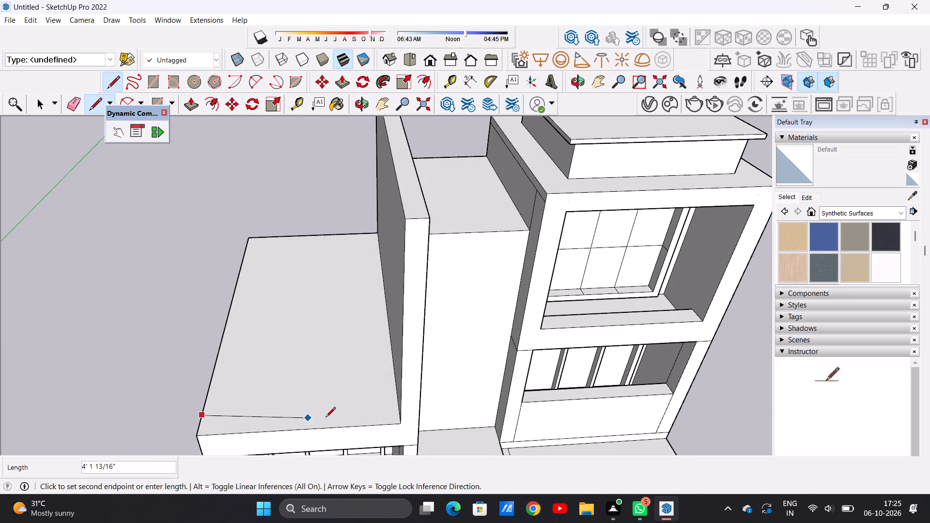
pyautogui.moveTo(377, 407); pyautogui.dragTo(390, 398, button='middle')
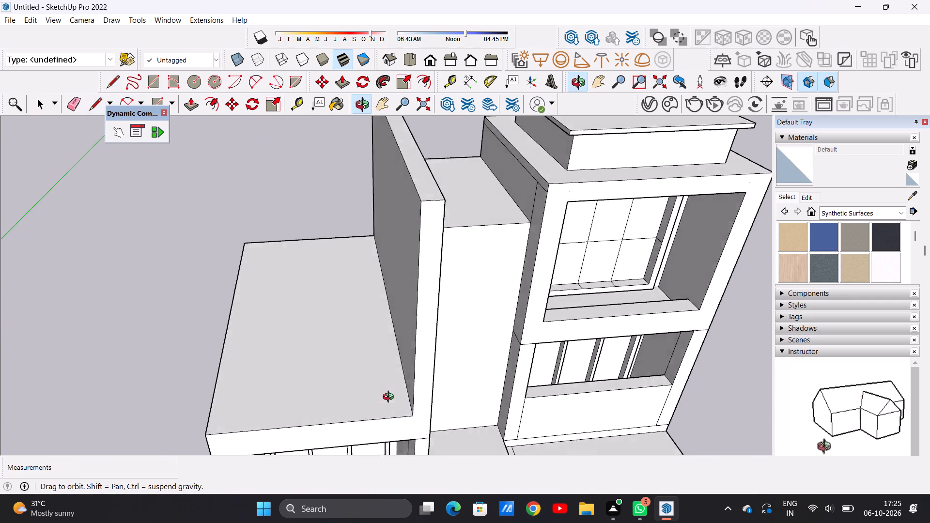
pyautogui.moveTo(390, 398); pyautogui.dragTo(424, 386, button='middle')
pyautogui.scroll(6, 453, 382)
pyautogui.click(442, 382)
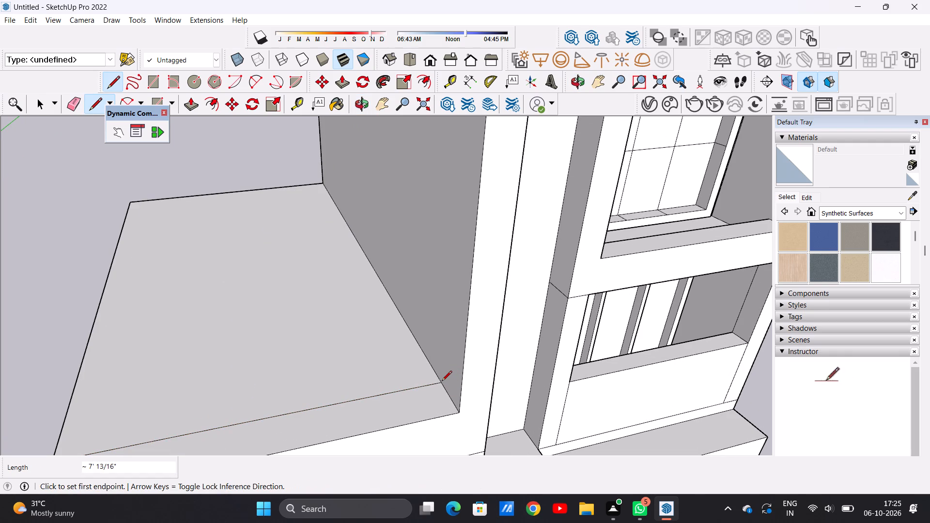
pyautogui.press('space')
# Draw a front-to-back line about 11' 5" long on the left block's roof from the front strip line, slightly inside the outer side edge.
pyautogui.scroll(-10, 428, 325)
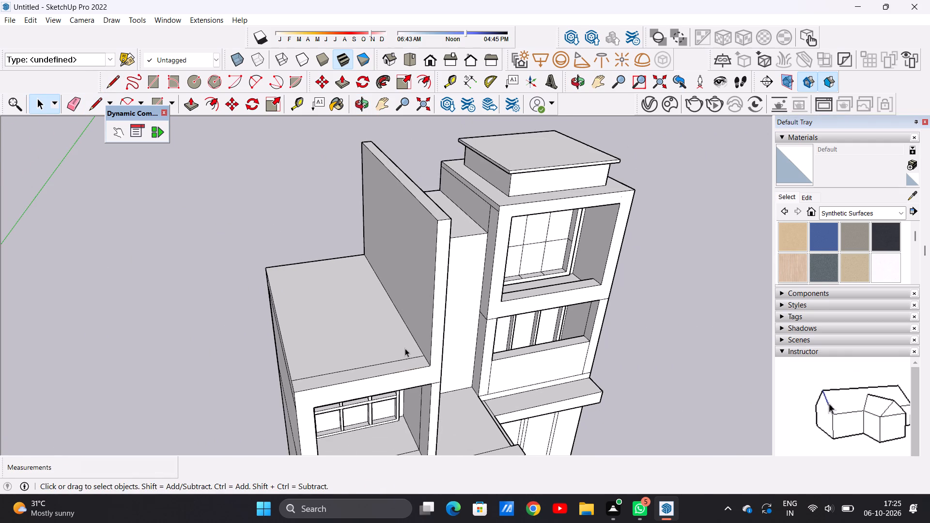
pyautogui.scroll(-2, 370, 326)
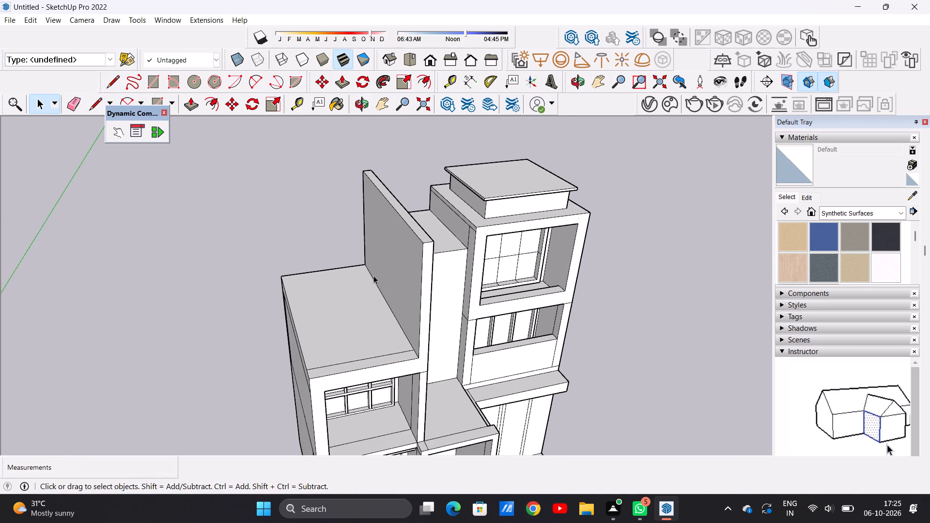
pyautogui.scroll(4, 360, 273)
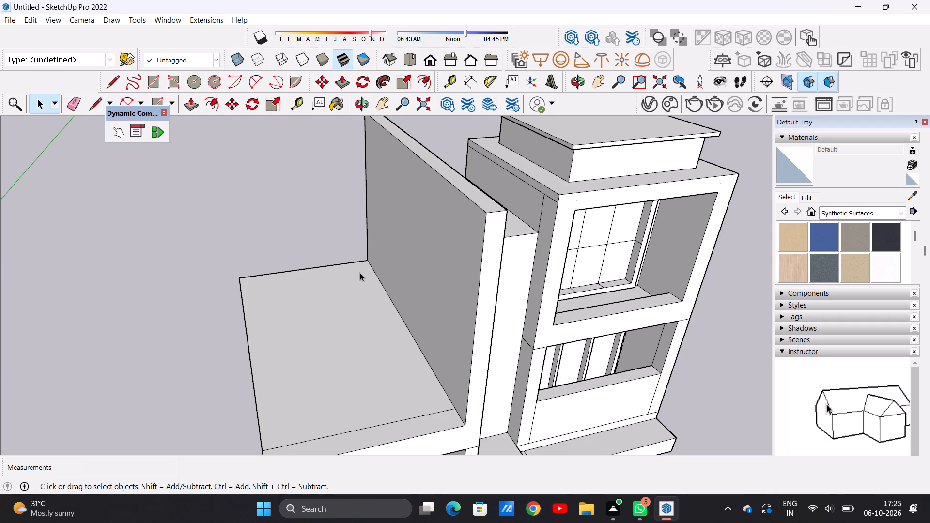
pyautogui.scroll(-7, 363, 273)
pyautogui.scroll(3, 351, 307)
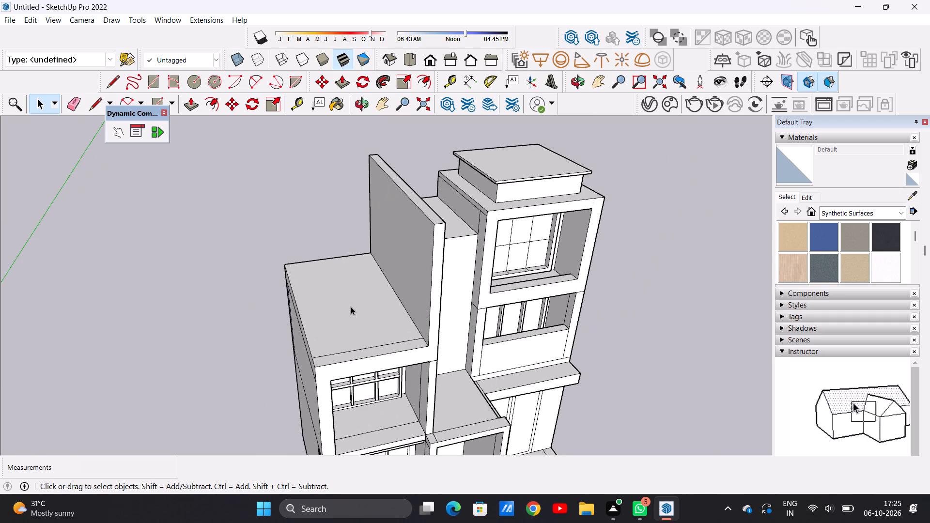
pyautogui.press('l')
pyautogui.scroll(5, 330, 264)
pyautogui.scroll(-5, 330, 259)
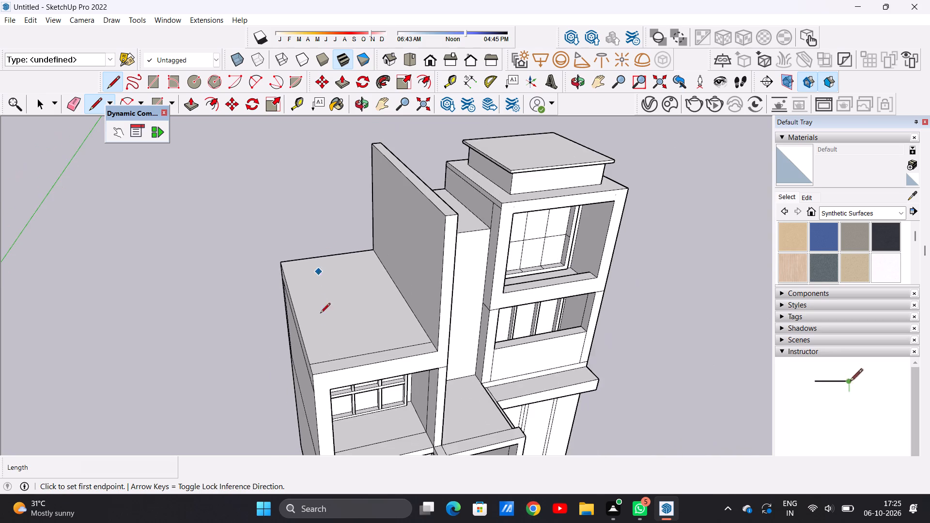
pyautogui.scroll(9, 343, 364)
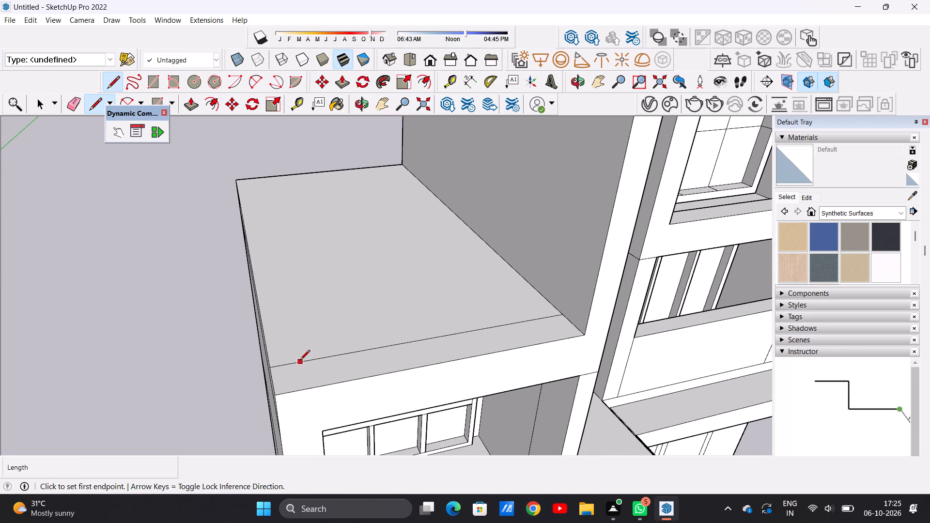
pyautogui.click(294, 362)
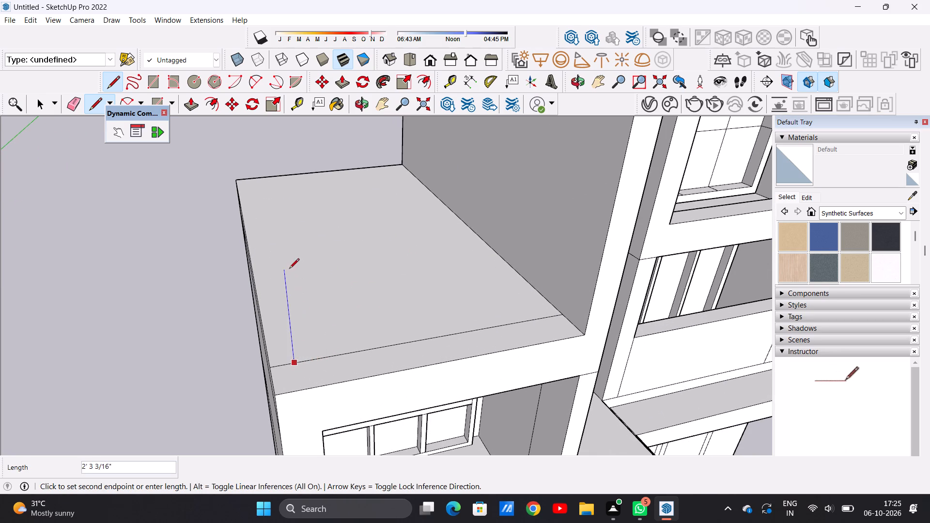
pyautogui.scroll(-6, 402, 240)
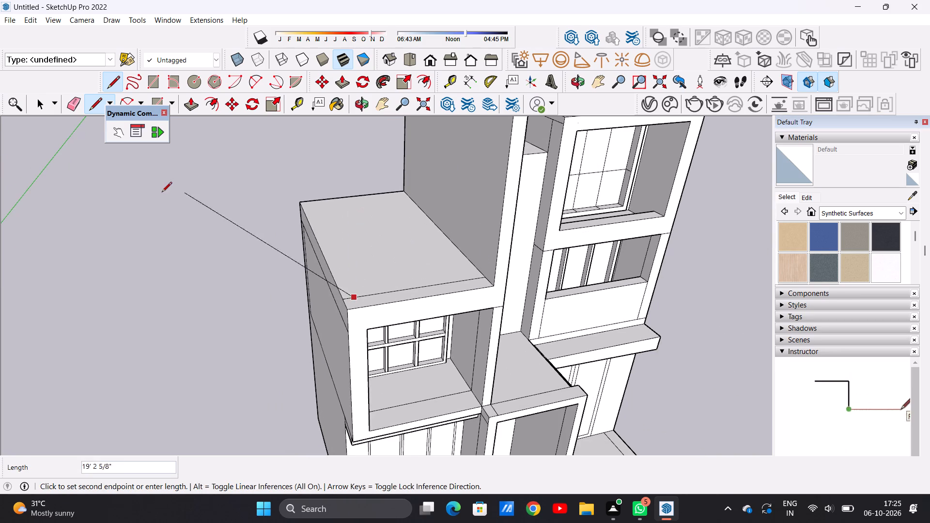
pyautogui.scroll(10, 329, 190)
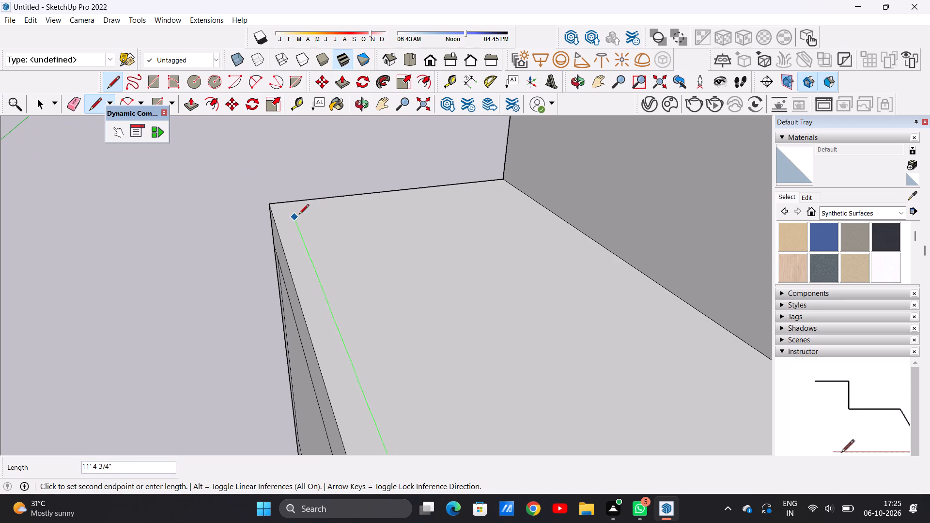
pyautogui.click(296, 218)
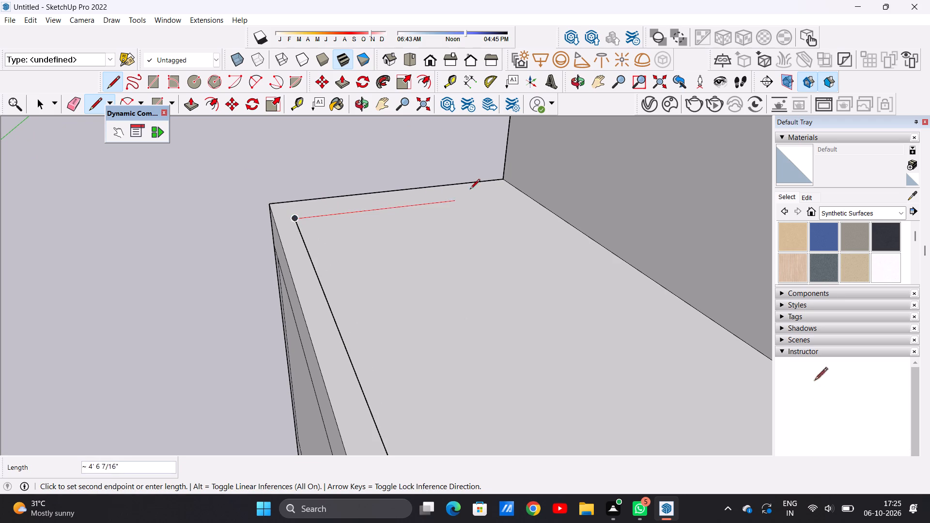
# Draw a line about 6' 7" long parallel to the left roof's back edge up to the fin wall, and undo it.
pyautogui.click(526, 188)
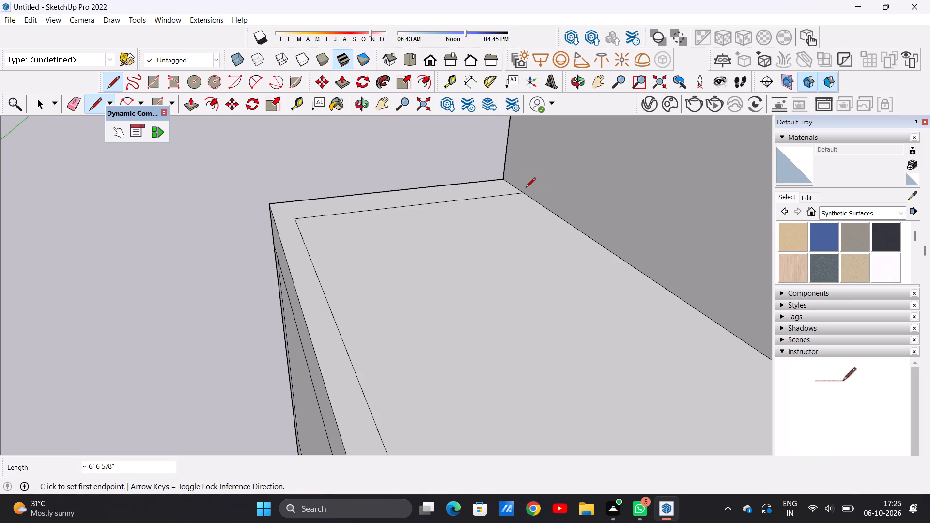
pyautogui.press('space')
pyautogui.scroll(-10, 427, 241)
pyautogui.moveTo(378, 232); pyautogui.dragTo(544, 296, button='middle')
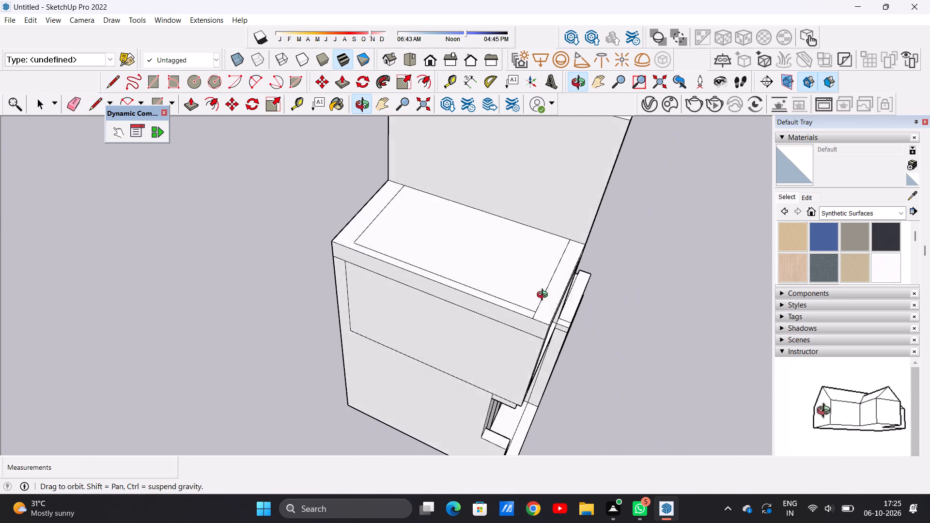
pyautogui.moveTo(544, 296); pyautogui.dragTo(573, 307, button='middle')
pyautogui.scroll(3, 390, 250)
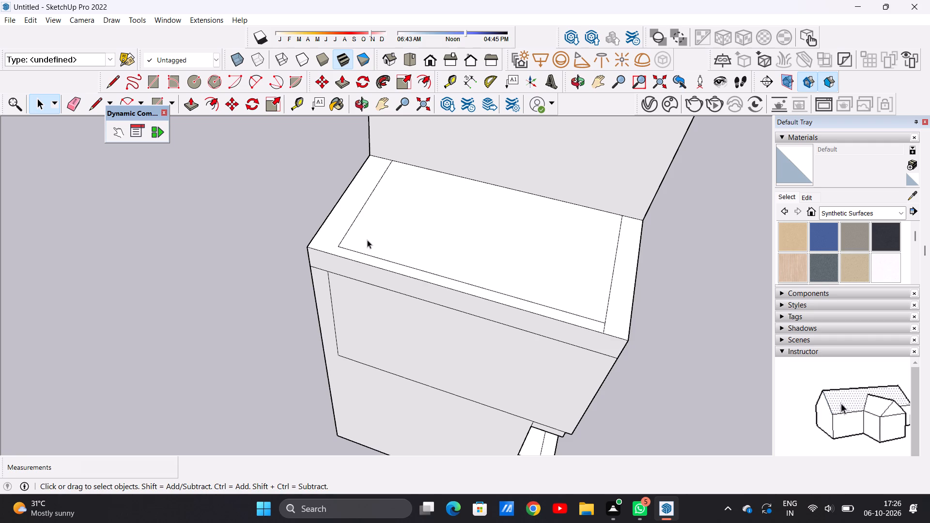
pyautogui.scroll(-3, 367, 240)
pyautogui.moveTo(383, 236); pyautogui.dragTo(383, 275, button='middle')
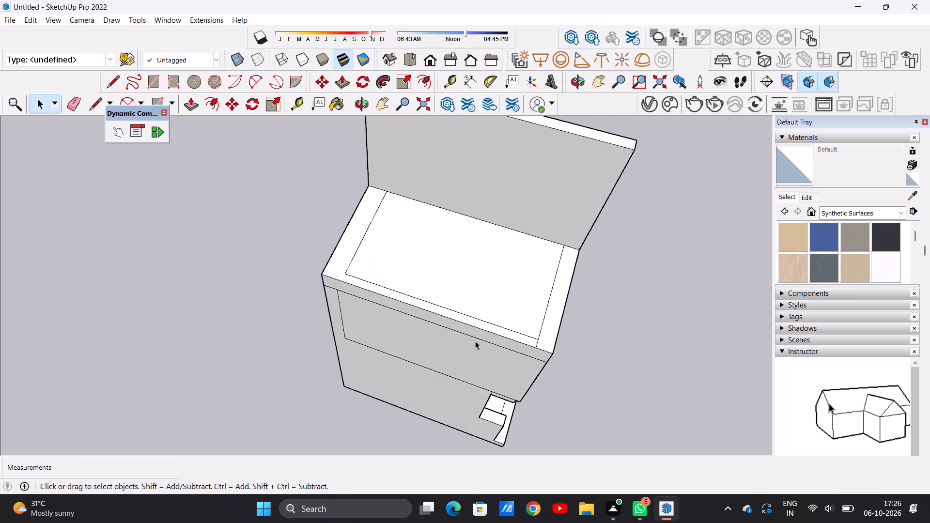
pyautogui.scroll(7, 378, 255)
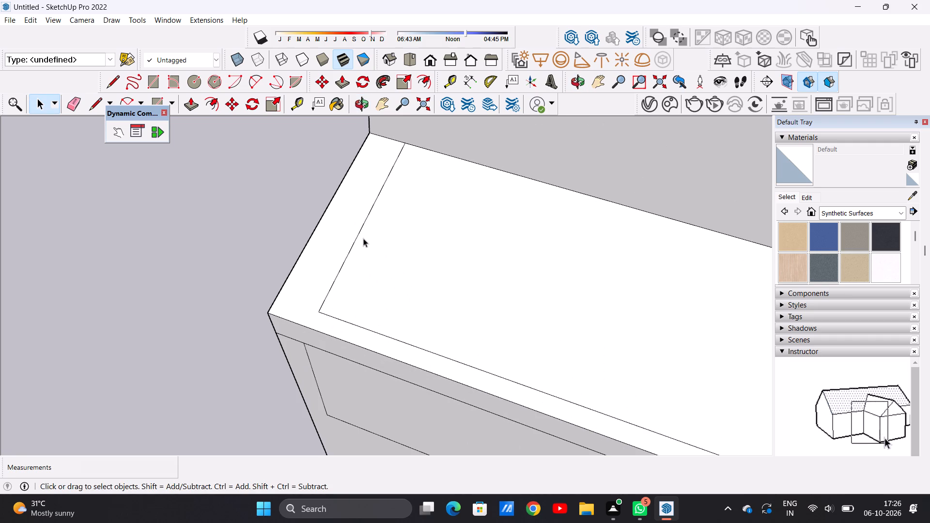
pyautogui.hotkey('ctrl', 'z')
# Extend the side line slightly toward the left roof's back edge and draw a line about 6' 7" long from its end to the fin wall.
pyautogui.press('l')
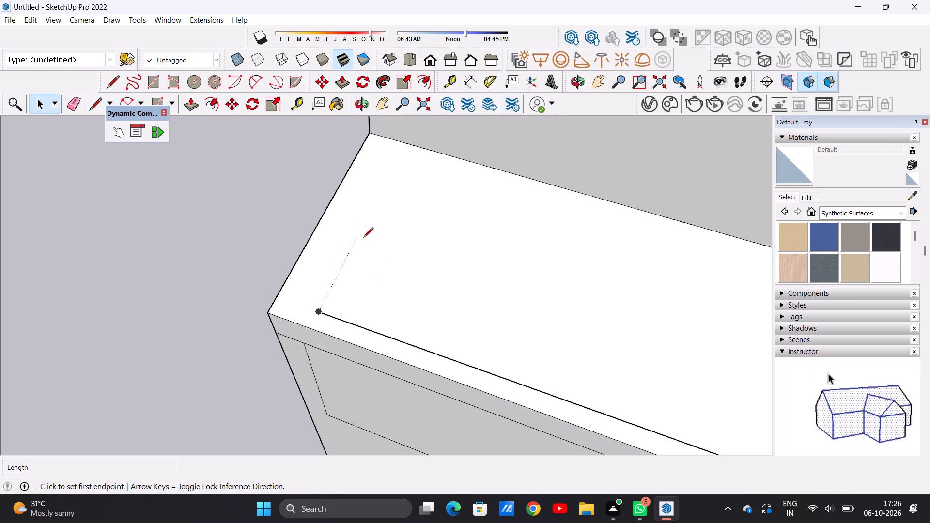
pyautogui.click(318, 311)
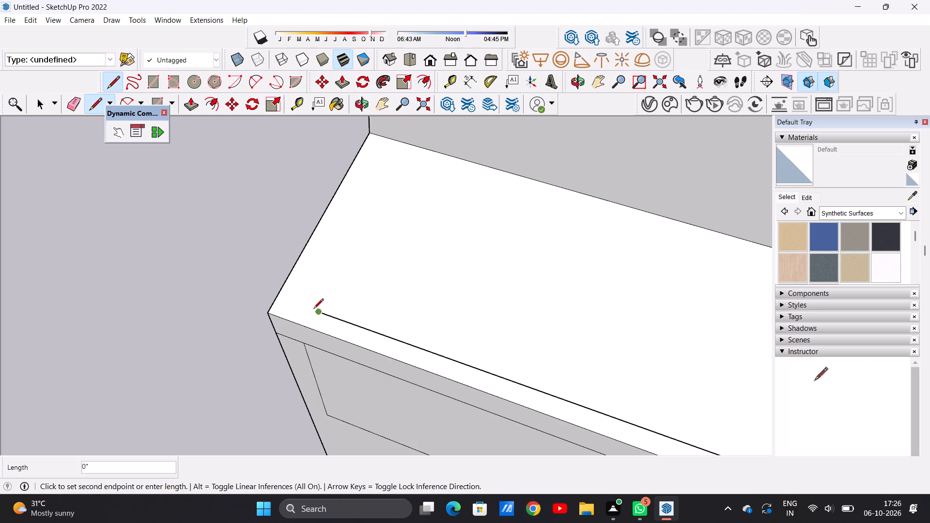
pyautogui.click(301, 301)
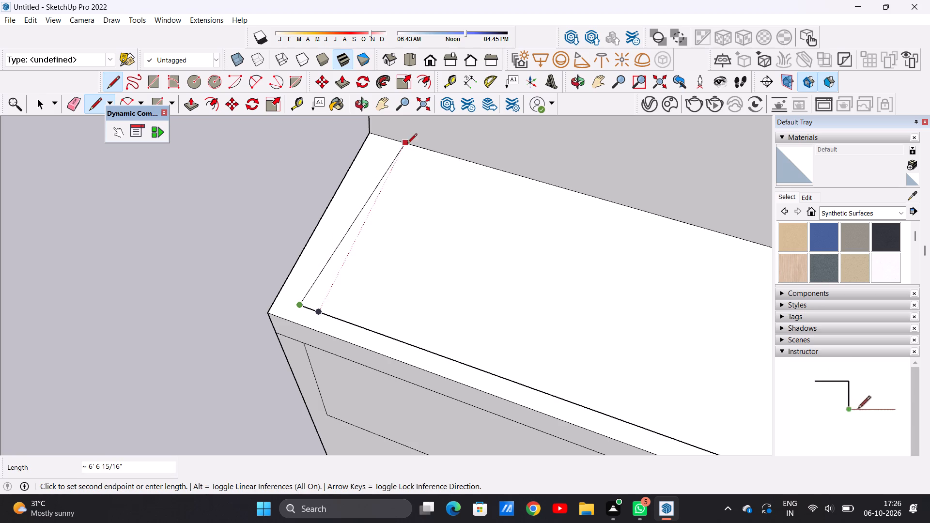
pyautogui.click(388, 139)
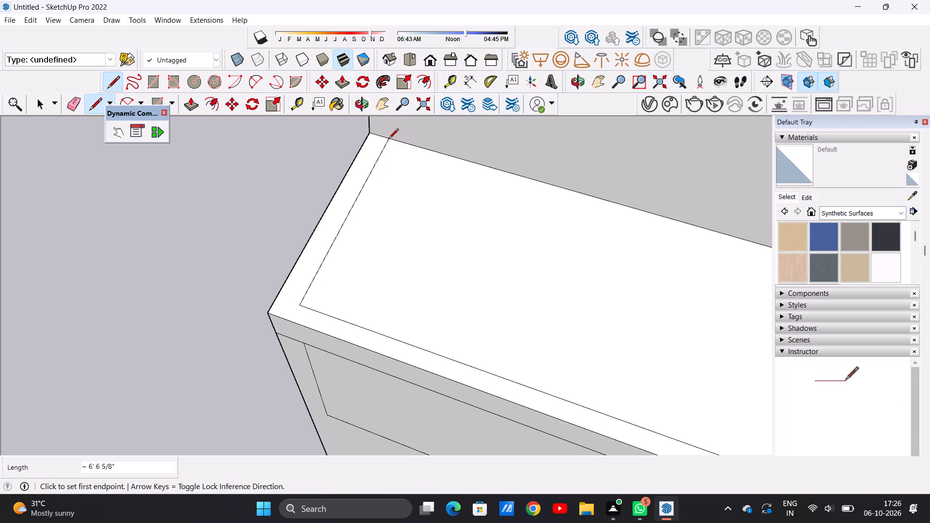
pyautogui.press('space')
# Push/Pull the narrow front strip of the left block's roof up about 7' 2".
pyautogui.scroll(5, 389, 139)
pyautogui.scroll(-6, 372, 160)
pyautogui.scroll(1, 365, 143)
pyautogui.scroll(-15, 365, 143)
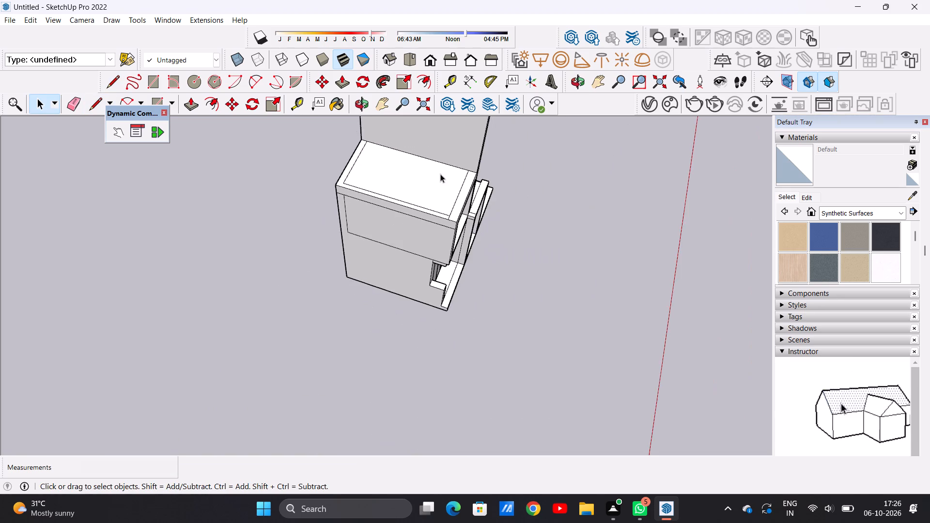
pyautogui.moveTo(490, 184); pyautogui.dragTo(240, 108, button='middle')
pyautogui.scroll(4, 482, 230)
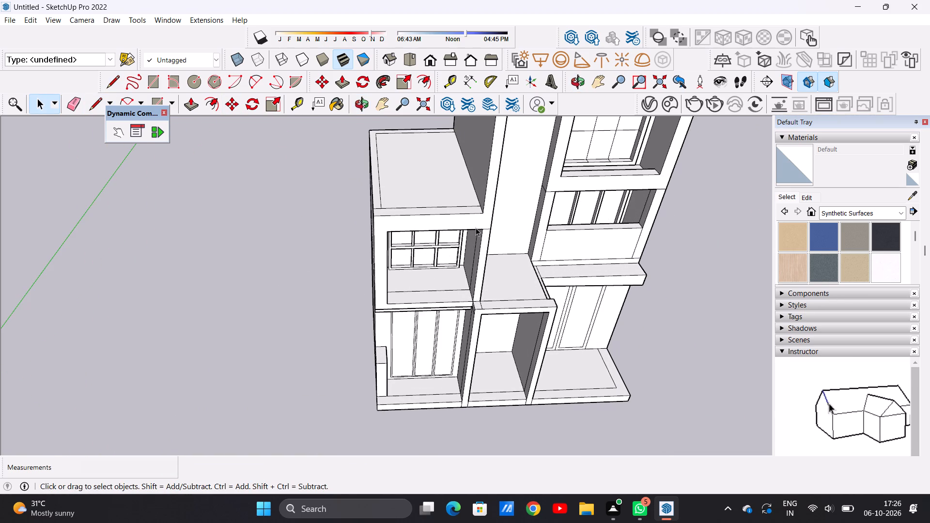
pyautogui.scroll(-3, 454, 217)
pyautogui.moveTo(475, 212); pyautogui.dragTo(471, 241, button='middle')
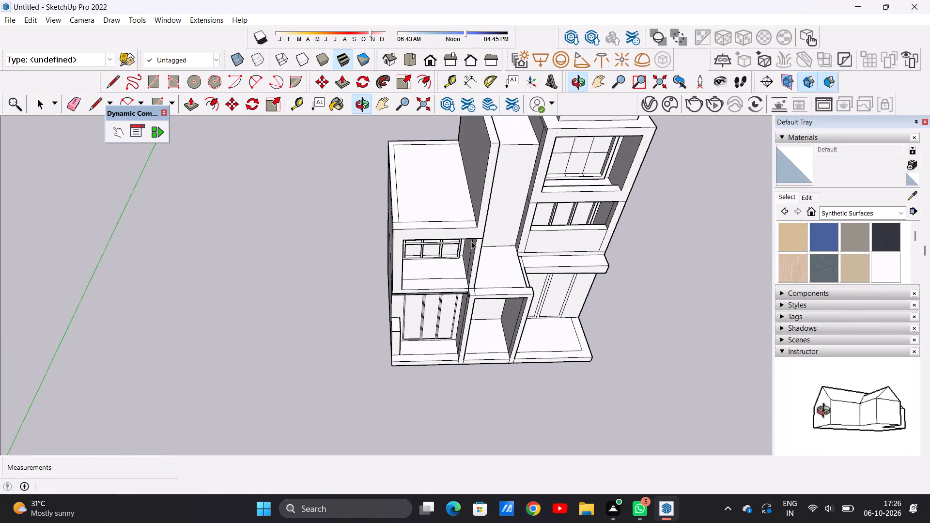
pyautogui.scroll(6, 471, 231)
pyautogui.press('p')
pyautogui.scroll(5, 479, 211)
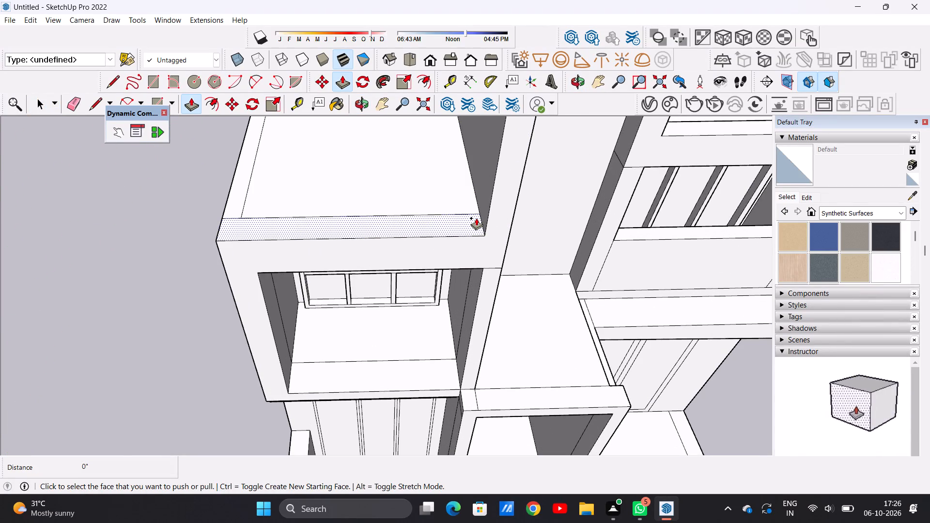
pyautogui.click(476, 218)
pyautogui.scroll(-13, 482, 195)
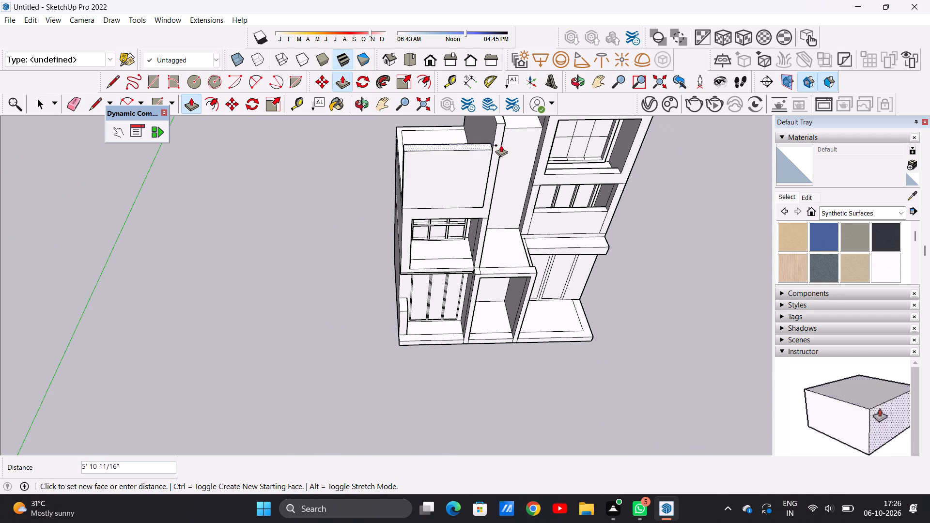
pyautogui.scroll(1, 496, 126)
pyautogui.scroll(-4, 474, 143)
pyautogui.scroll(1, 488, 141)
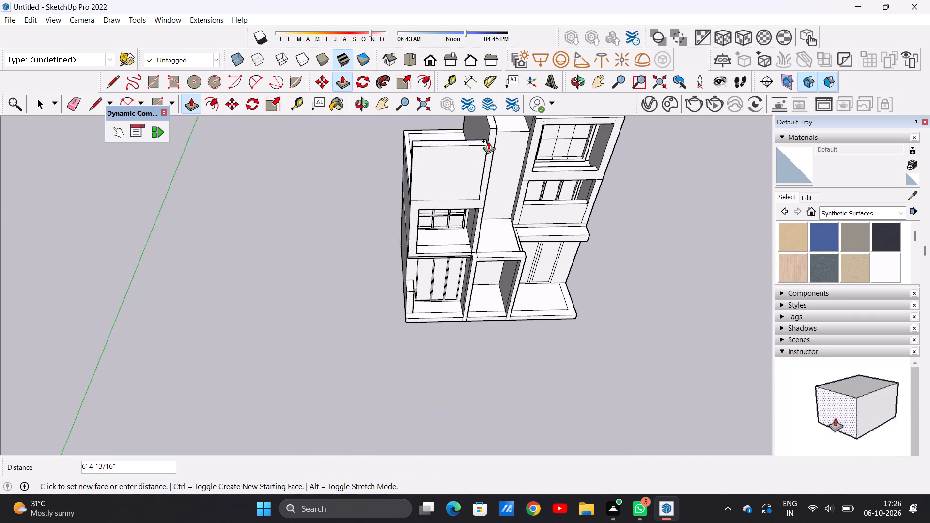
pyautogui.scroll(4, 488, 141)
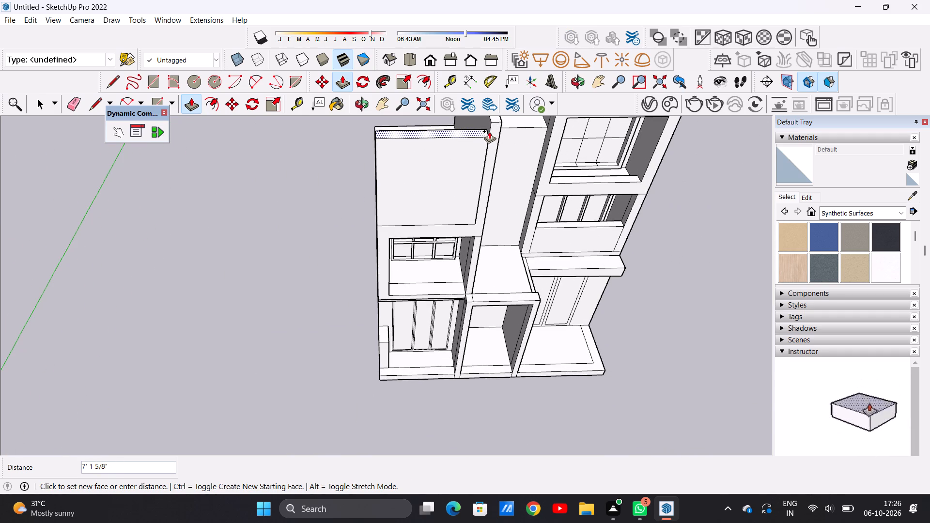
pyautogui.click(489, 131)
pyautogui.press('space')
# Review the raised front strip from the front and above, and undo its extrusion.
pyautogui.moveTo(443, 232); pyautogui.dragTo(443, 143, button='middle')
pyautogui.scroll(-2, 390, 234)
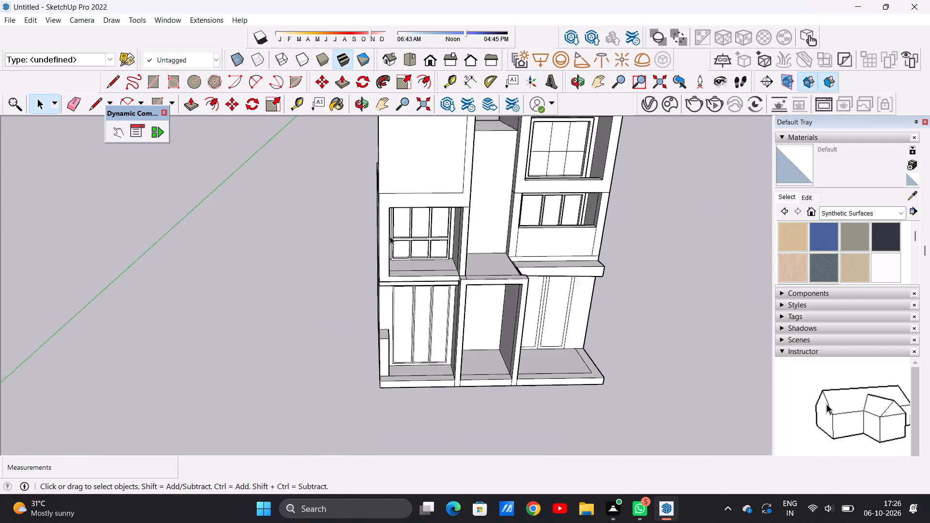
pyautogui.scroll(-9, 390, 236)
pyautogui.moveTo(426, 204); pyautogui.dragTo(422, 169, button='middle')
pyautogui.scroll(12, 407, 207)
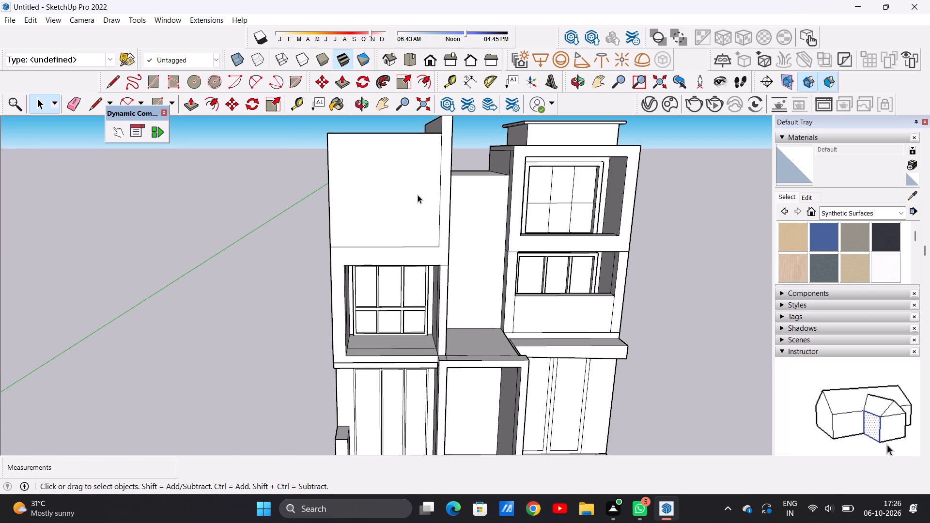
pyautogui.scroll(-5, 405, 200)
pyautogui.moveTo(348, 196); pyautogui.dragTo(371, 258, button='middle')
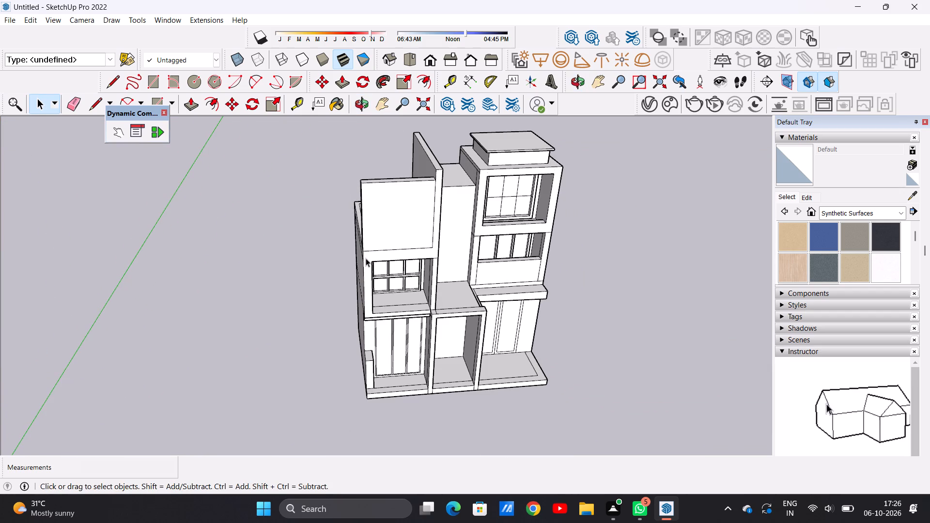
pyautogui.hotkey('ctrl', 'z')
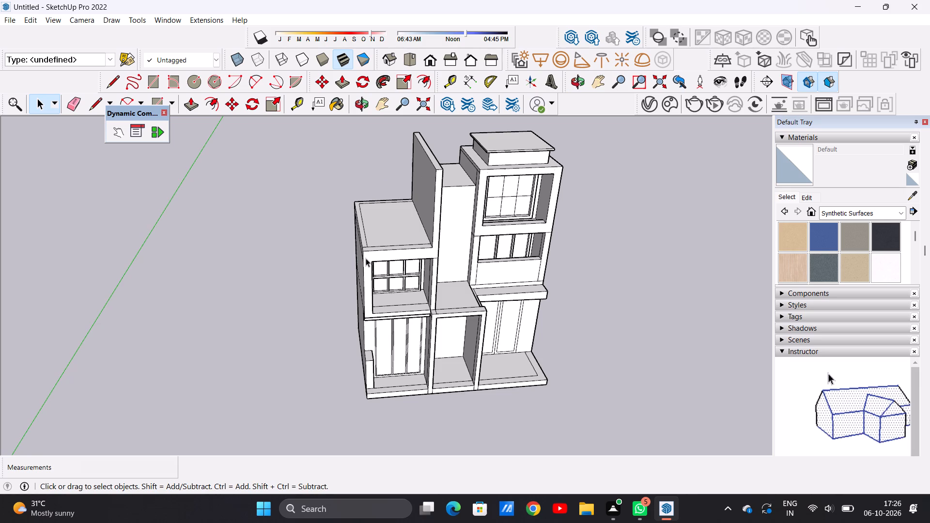
# Draw a line about 7' long from the front strip's midpoint at the fin wall to the roof's outer side edge, halving the strip lengthwise.
pyautogui.scroll(4, 358, 247)
pyautogui.moveTo(413, 233); pyautogui.dragTo(371, 294, button='middle')
pyautogui.scroll(1, 374, 252)
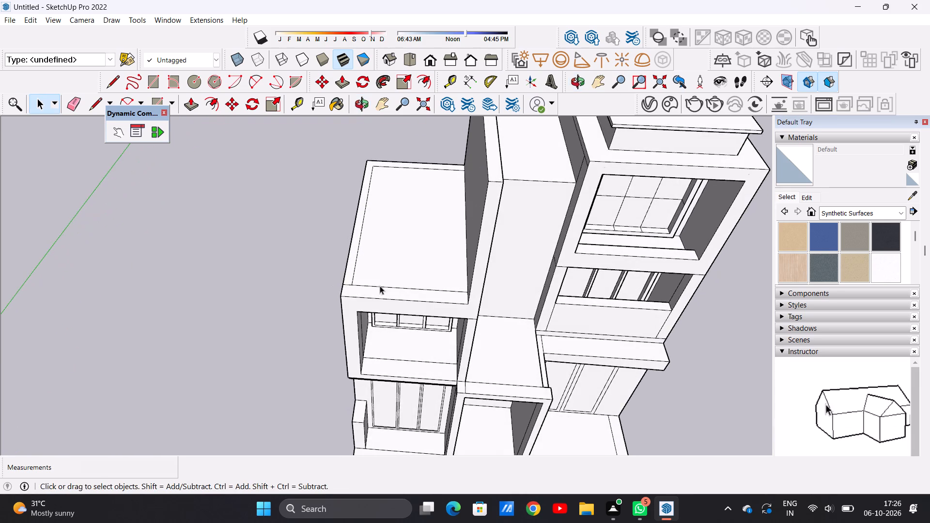
pyautogui.scroll(3, 379, 286)
pyautogui.moveTo(381, 294); pyautogui.dragTo(407, 305, button='middle')
pyautogui.scroll(4, 438, 302)
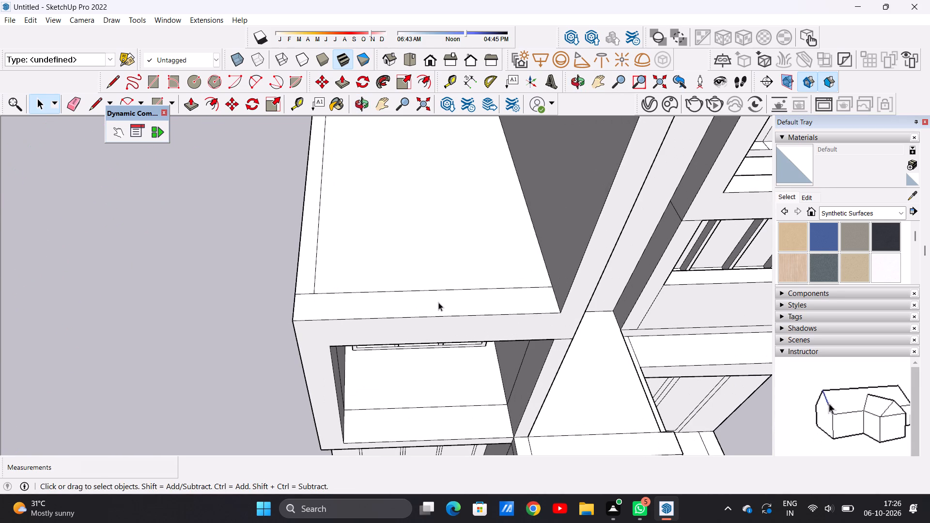
pyautogui.scroll(1, 441, 299)
pyautogui.press('l')
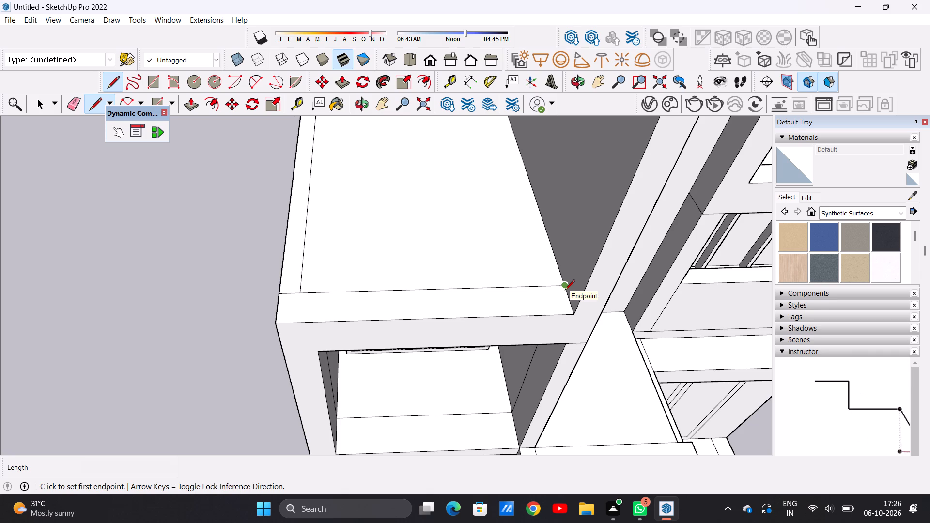
pyautogui.scroll(3, 557, 304)
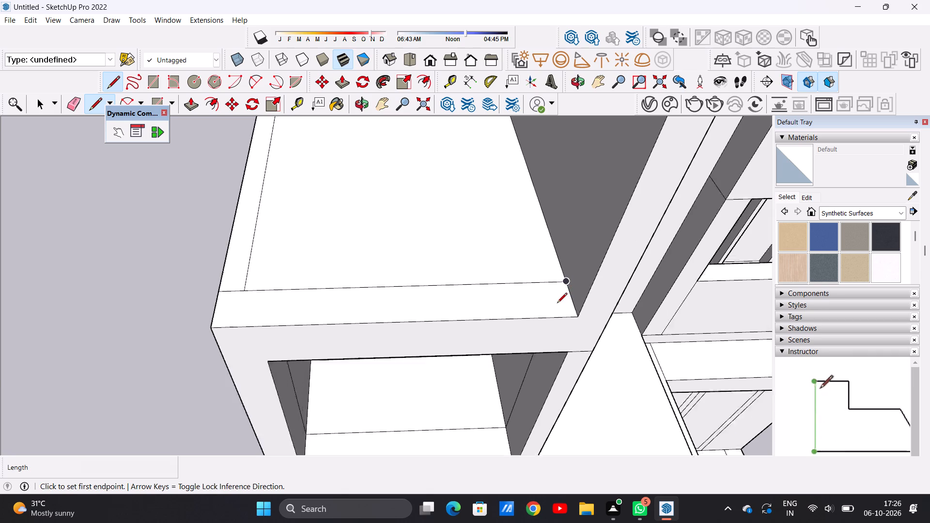
pyautogui.scroll(4, 557, 304)
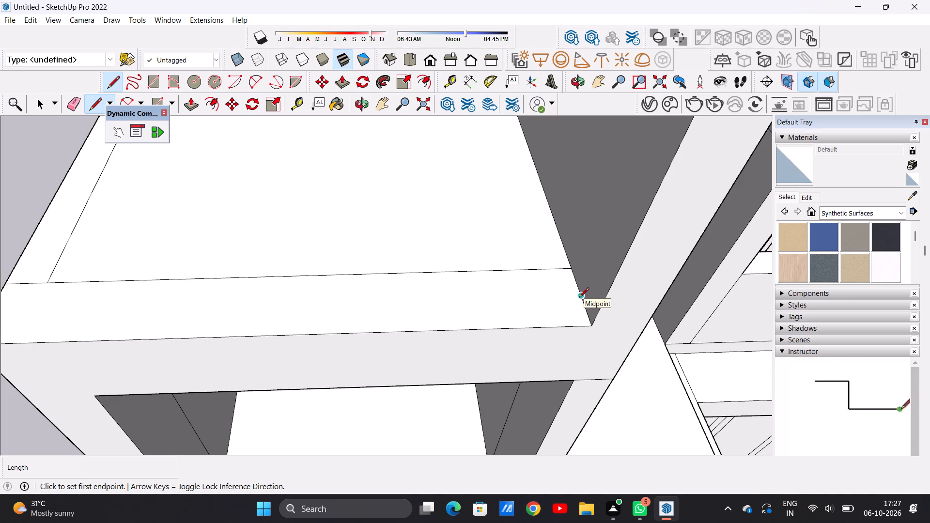
pyautogui.click(579, 298)
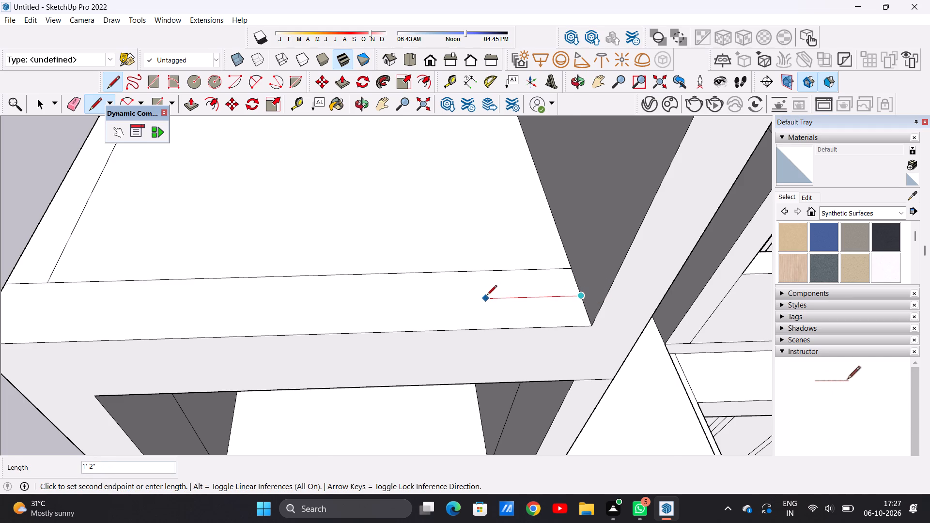
pyautogui.scroll(-7, 489, 294)
pyautogui.scroll(5, 255, 294)
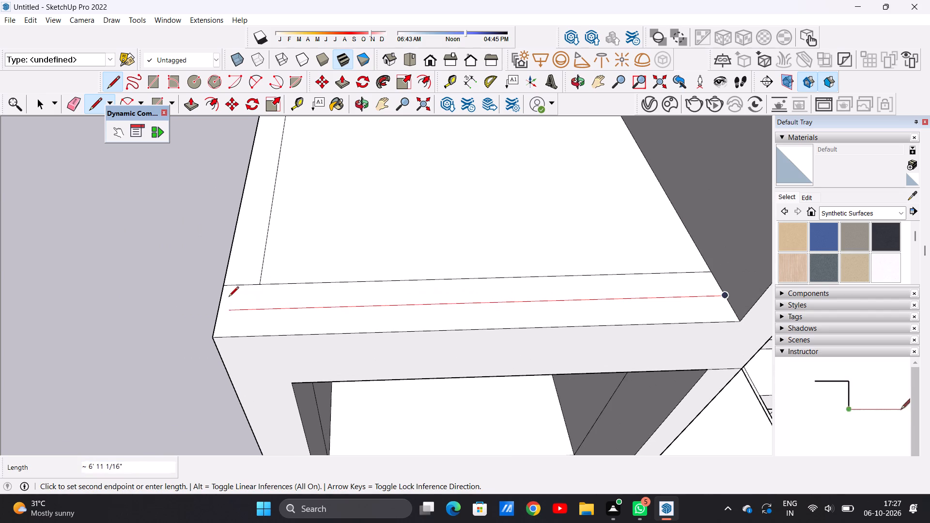
pyautogui.click(218, 312)
pyautogui.scroll(6, 218, 311)
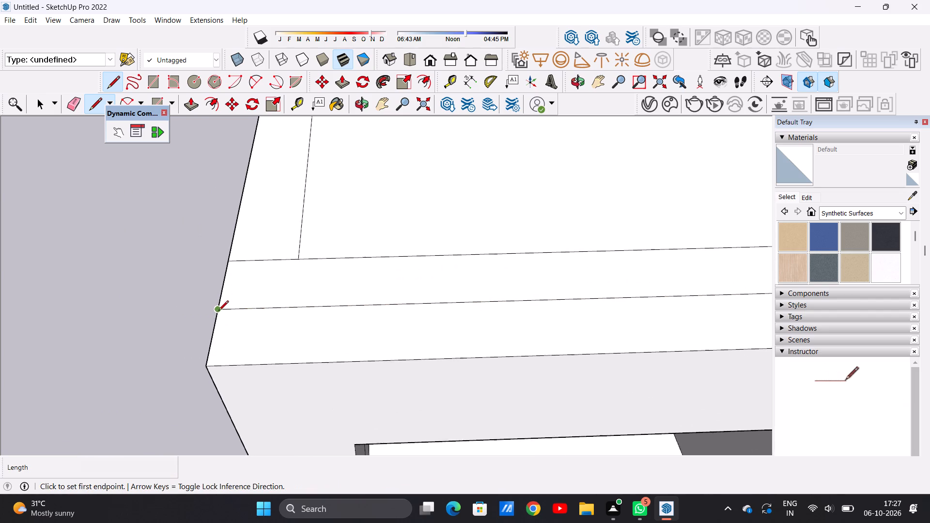
pyautogui.scroll(6, 218, 311)
pyautogui.press('space')
# Extend the left roof's side border line forward about 5" to meet the new line midway across the front strip.
pyautogui.scroll(-10, 340, 306)
pyautogui.scroll(7, 285, 306)
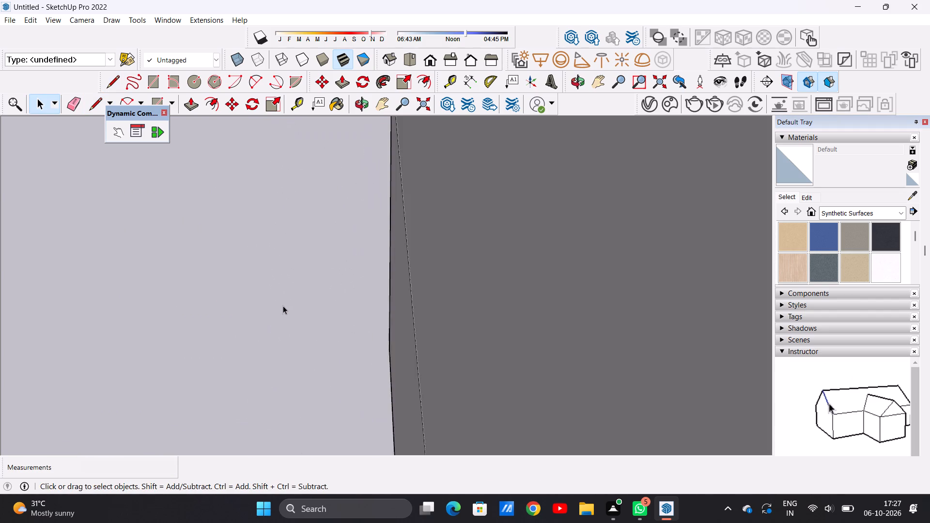
pyautogui.scroll(-20, 281, 305)
pyautogui.scroll(-15, 281, 305)
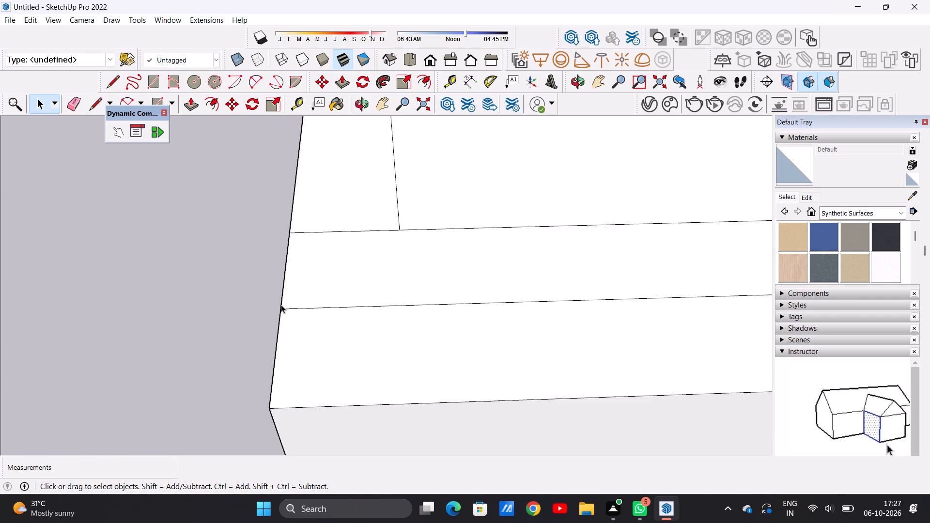
pyautogui.scroll(-6, 281, 305)
pyautogui.scroll(-8, 349, 295)
pyautogui.scroll(2, 469, 295)
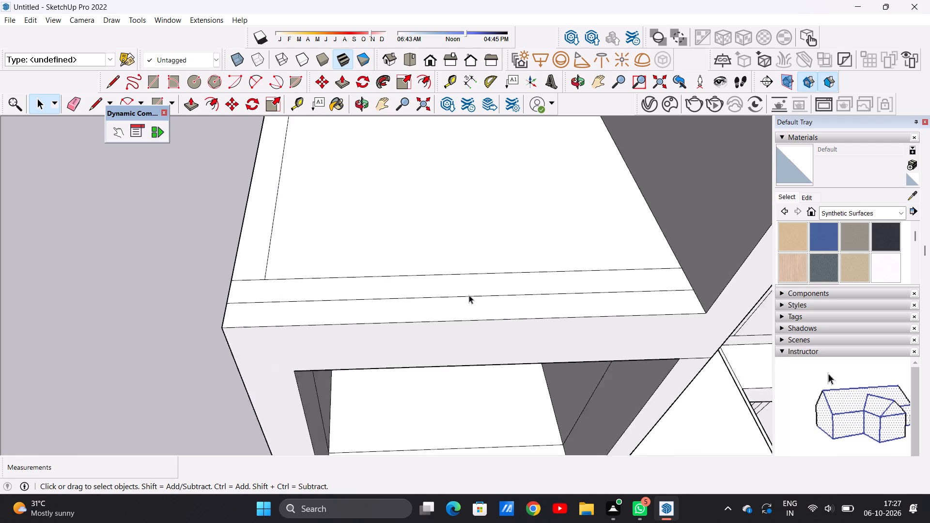
pyautogui.scroll(5, 469, 295)
pyautogui.press('l')
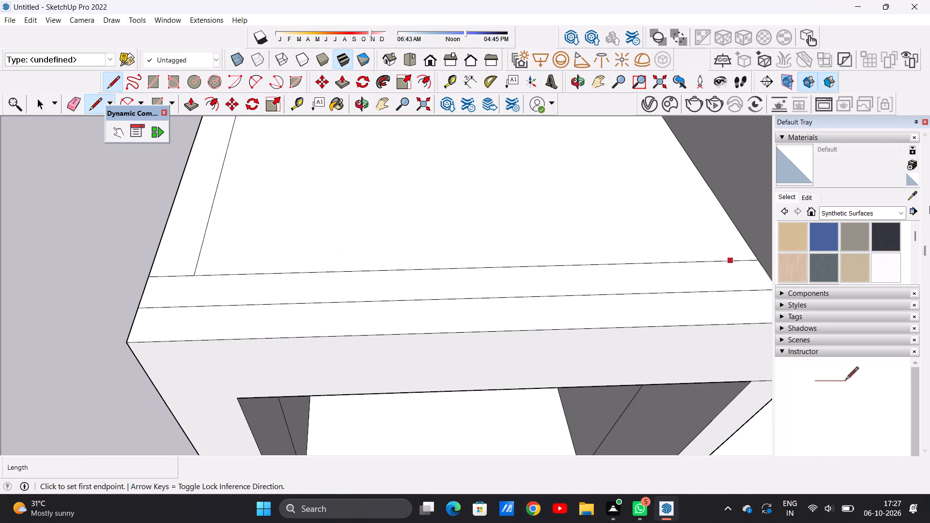
pyautogui.scroll(7, 191, 276)
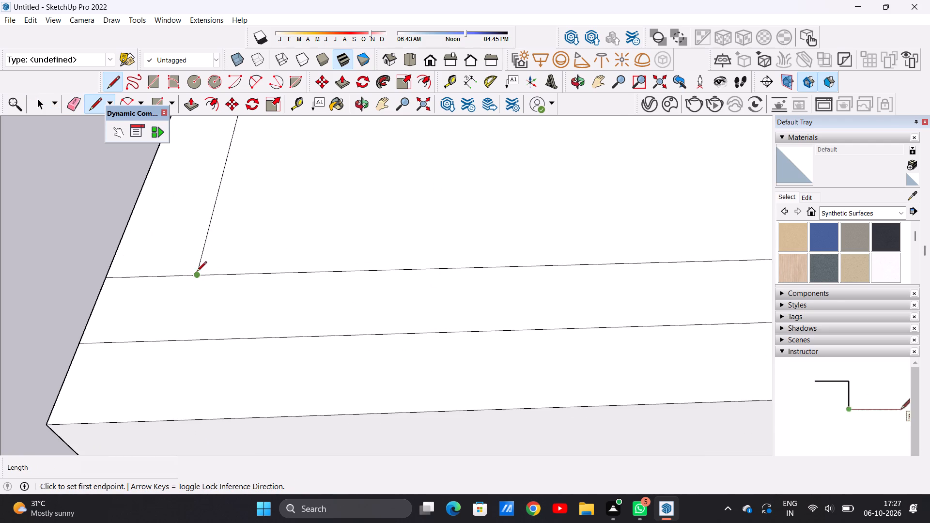
pyautogui.click(194, 275)
pyautogui.click(181, 341)
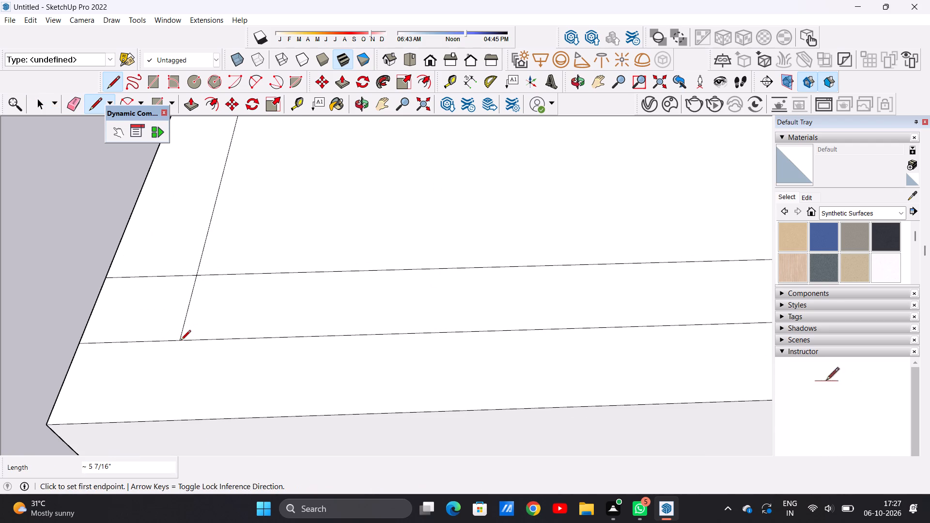
pyautogui.press('space')
# Erase the short piece of the original front strip line between the side border line and the roof's outer edge.
pyautogui.write('e')
pyautogui.moveTo(172, 263); pyautogui.dragTo(170, 266)
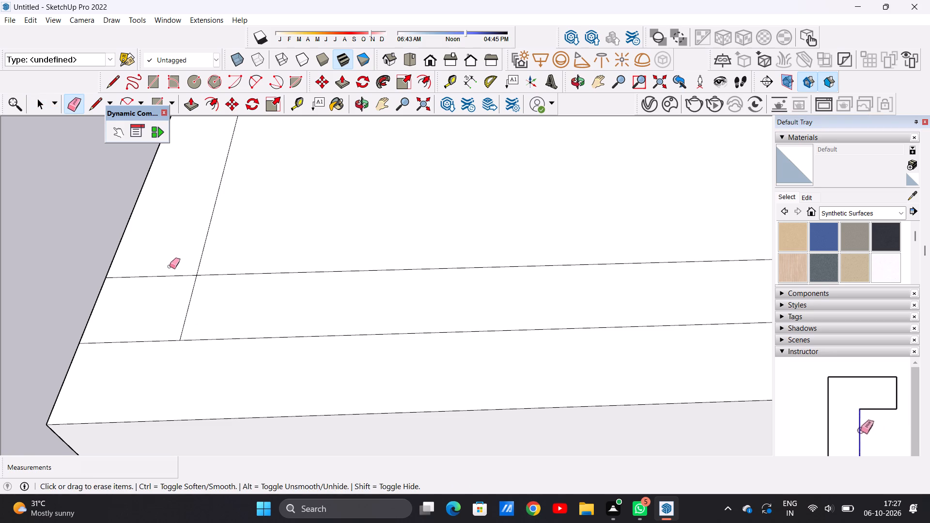
pyautogui.moveTo(170, 266); pyautogui.dragTo(165, 278)
pyautogui.scroll(-8, 199, 314)
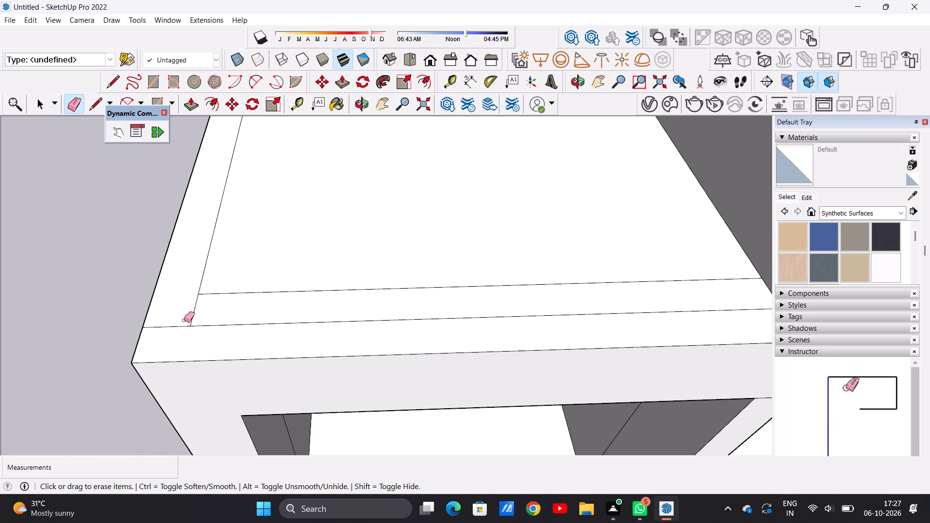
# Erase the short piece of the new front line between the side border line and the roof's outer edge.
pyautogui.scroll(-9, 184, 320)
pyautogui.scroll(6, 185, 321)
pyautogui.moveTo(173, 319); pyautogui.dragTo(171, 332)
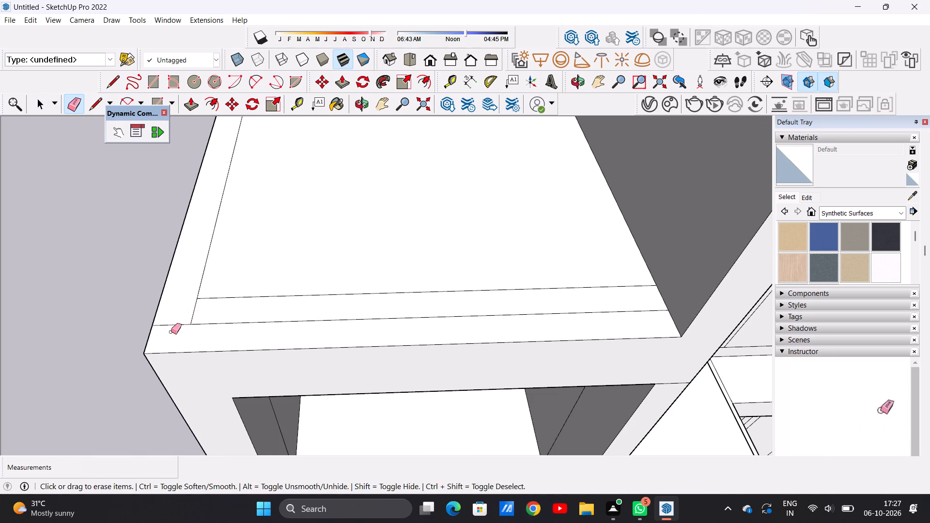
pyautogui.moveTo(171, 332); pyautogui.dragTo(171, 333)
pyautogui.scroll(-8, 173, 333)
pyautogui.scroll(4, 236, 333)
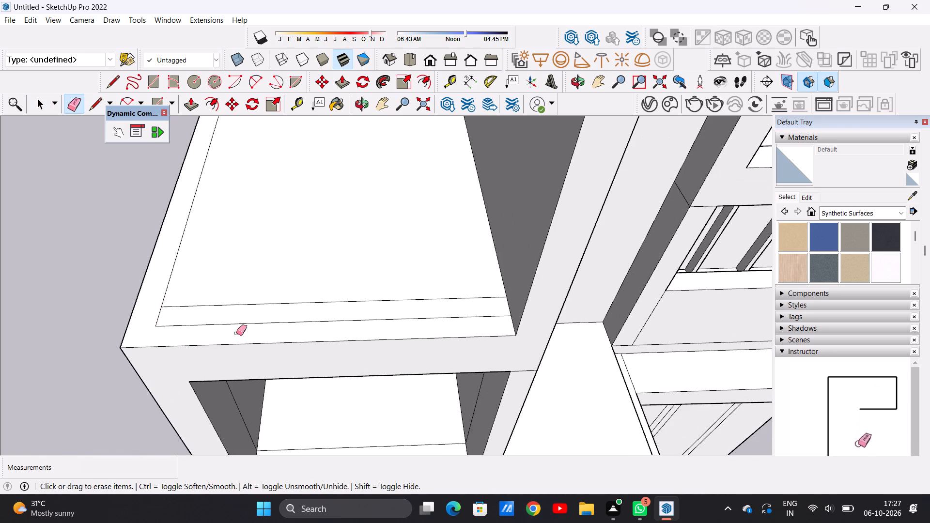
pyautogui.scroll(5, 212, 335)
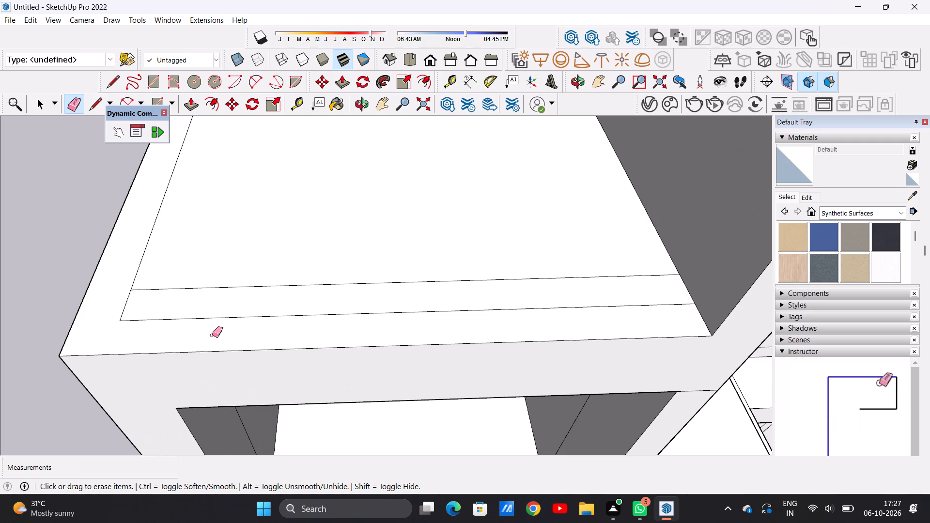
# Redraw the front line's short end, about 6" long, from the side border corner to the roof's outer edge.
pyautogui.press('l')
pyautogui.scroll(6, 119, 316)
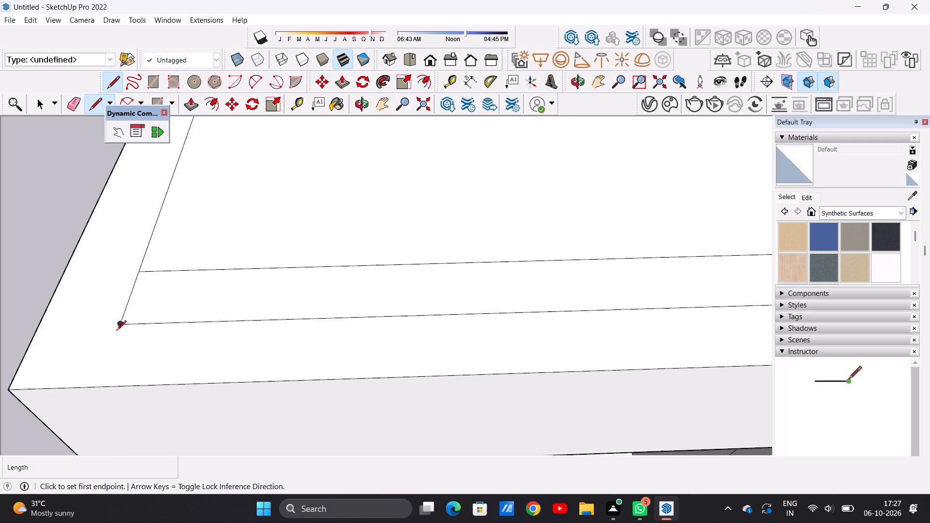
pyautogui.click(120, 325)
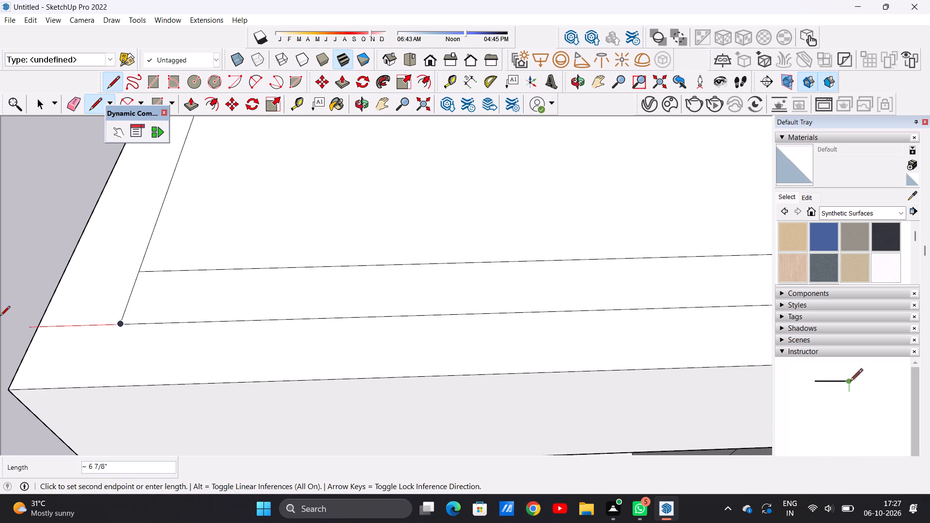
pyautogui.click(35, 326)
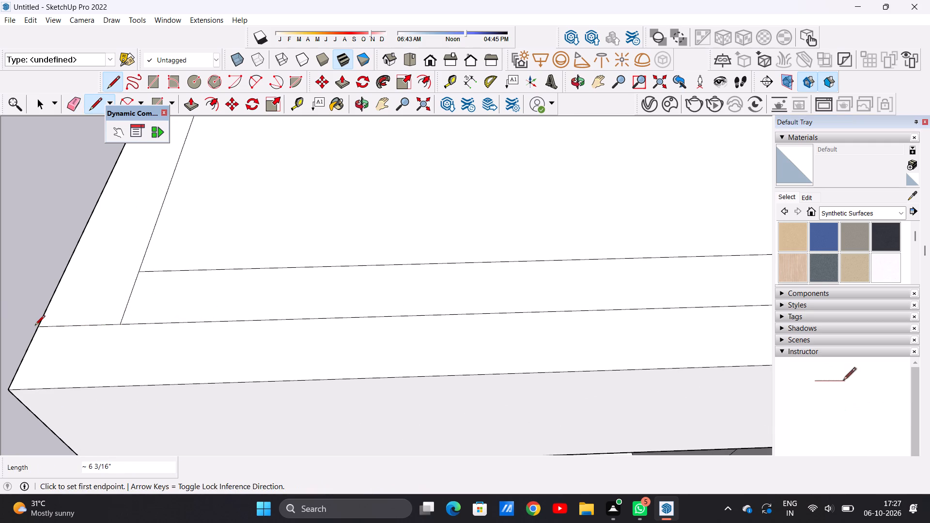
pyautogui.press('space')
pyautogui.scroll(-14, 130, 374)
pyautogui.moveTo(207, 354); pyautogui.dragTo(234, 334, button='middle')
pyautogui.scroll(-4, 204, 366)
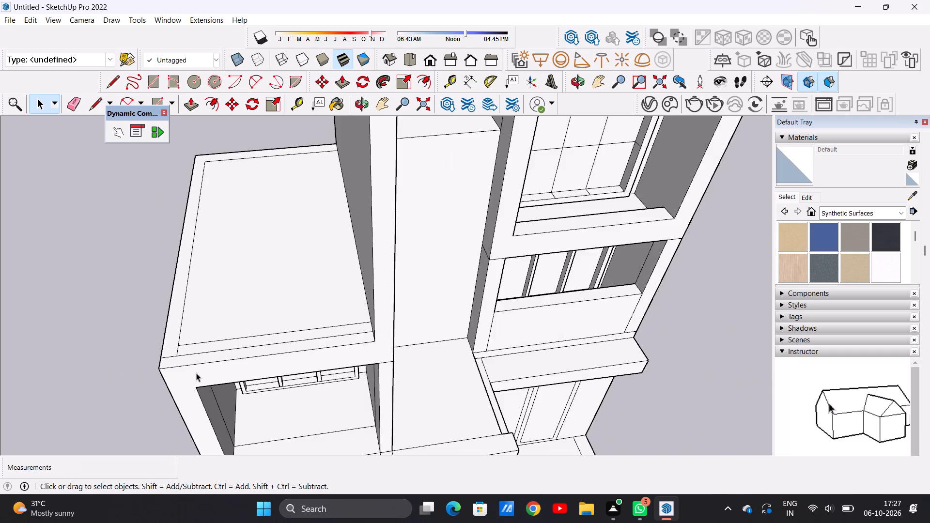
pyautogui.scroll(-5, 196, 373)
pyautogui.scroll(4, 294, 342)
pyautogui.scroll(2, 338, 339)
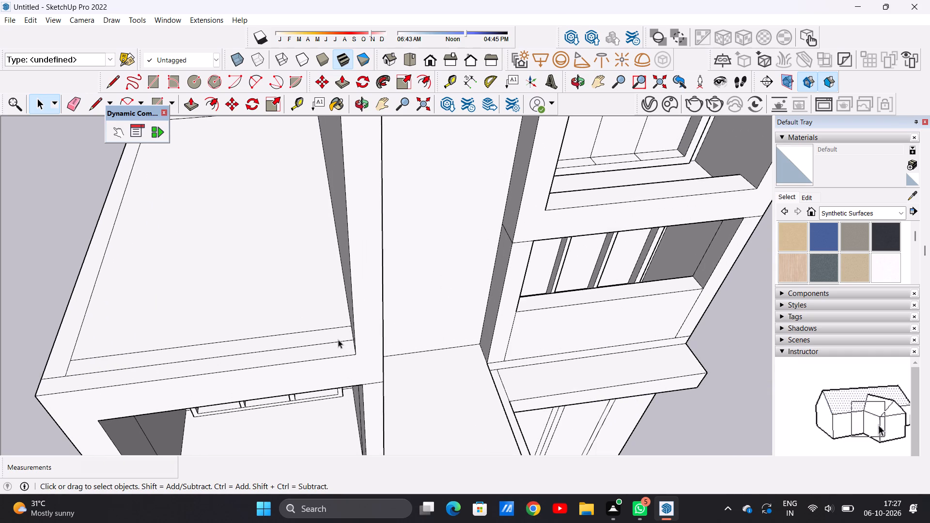
# Push/Pull the rear half of the left roof's front strip up 6' 9 3/16" to form a wall.
pyautogui.press('p')
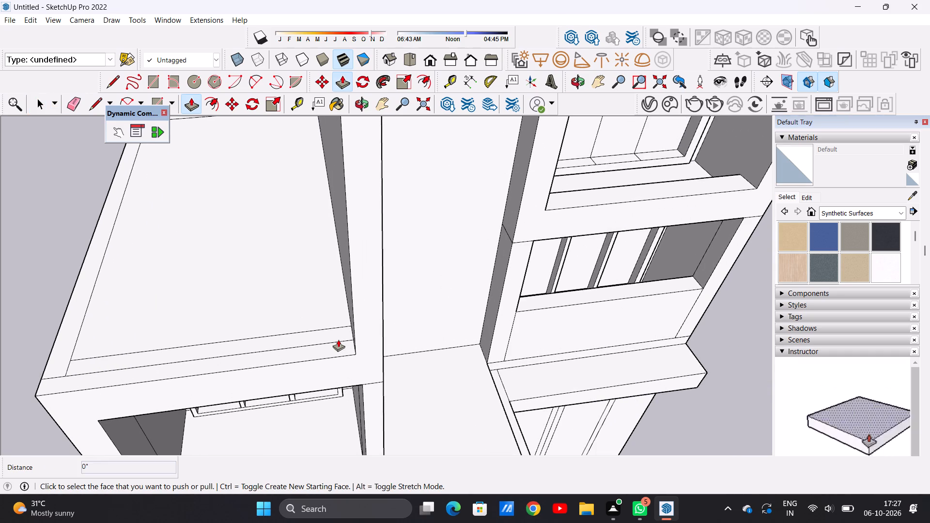
pyautogui.scroll(4, 338, 338)
pyautogui.click(339, 334)
pyautogui.scroll(-9, 339, 298)
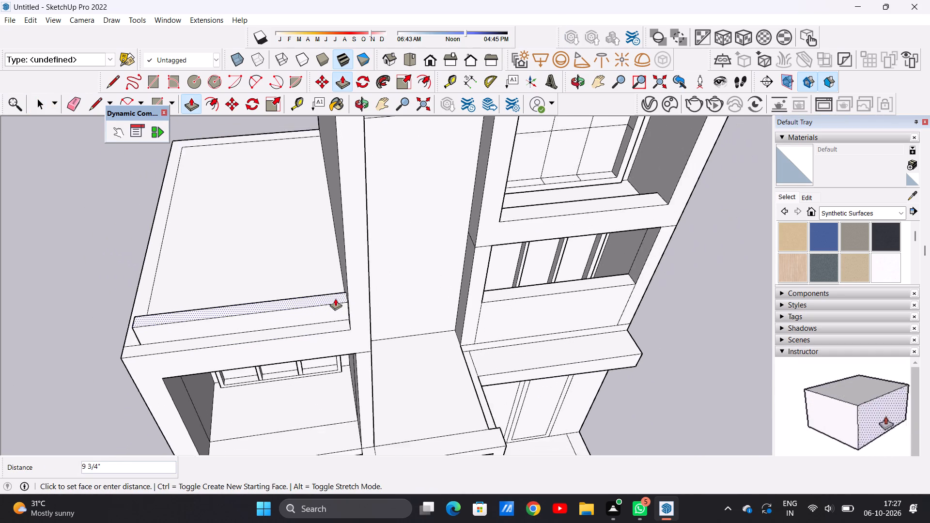
pyautogui.scroll(-1, 335, 298)
pyautogui.scroll(-4, 336, 239)
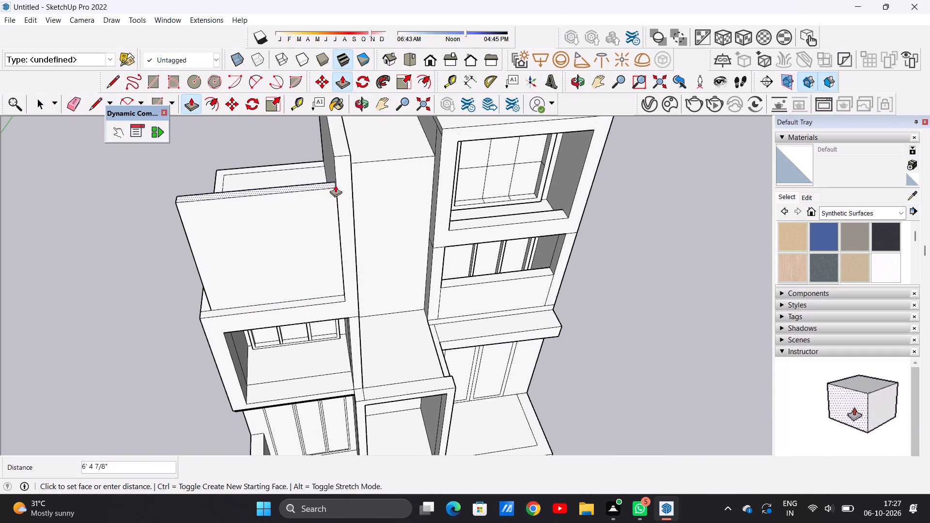
pyautogui.click(336, 178)
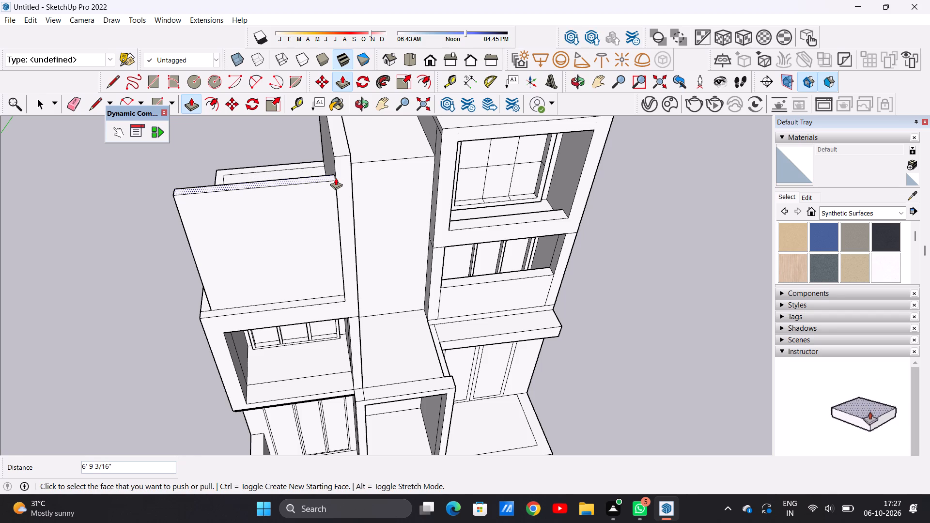
pyautogui.press('space')
# Examine the raised wall on the left roof from the front view and from above.
pyautogui.moveTo(319, 249); pyautogui.dragTo(315, 171, button='middle')
pyautogui.scroll(-11, 311, 201)
pyautogui.moveTo(316, 216); pyautogui.dragTo(315, 203, button='middle')
pyautogui.scroll(10, 314, 184)
pyautogui.moveTo(319, 185); pyautogui.dragTo(313, 165, button='middle')
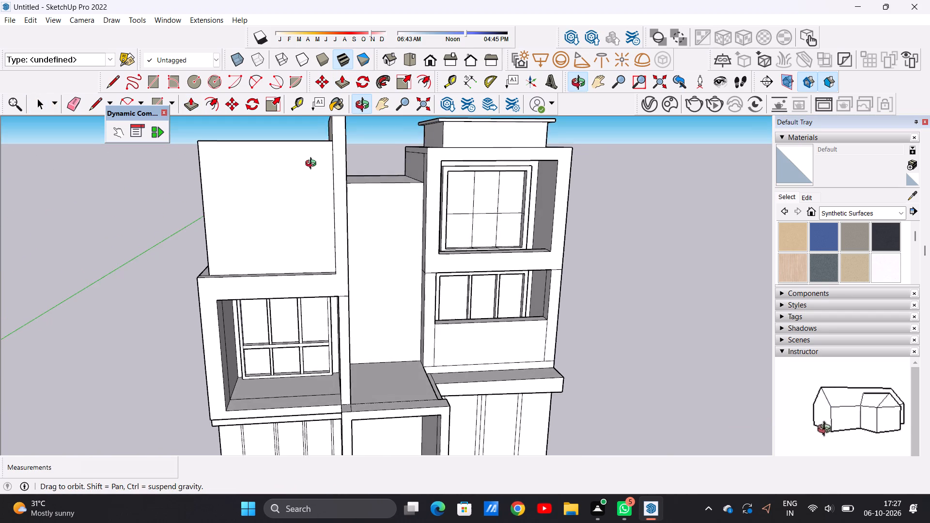
pyautogui.moveTo(313, 165); pyautogui.dragTo(312, 165, button='middle')
pyautogui.scroll(5, 309, 177)
pyautogui.scroll(-7, 306, 188)
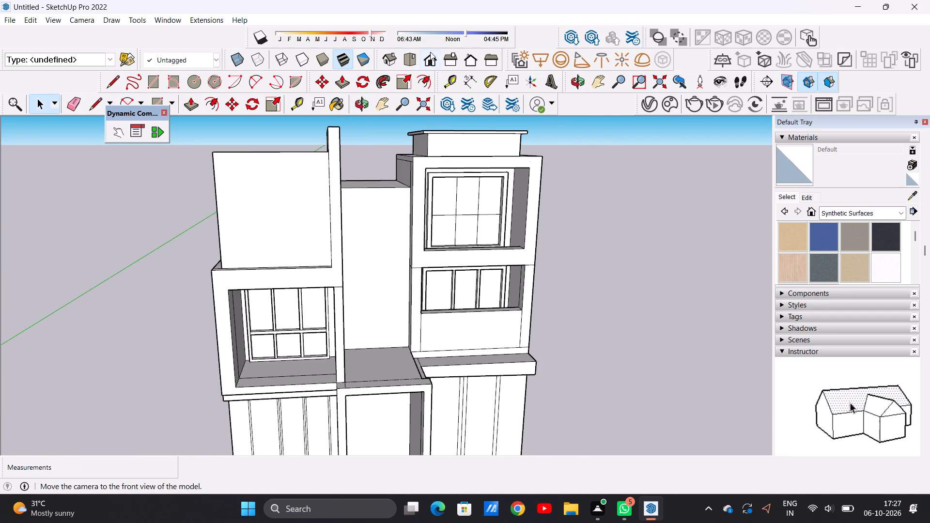
pyautogui.click(430, 54)
pyautogui.scroll(-9, 344, 215)
pyautogui.scroll(8, 315, 174)
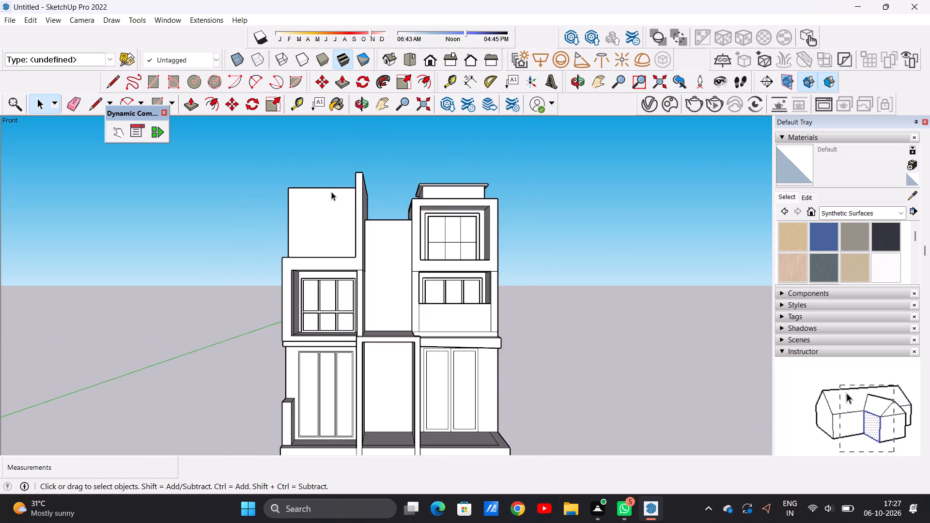
pyautogui.scroll(9, 331, 192)
pyautogui.moveTo(334, 196); pyautogui.dragTo(330, 231, button='middle')
pyautogui.scroll(1, 352, 217)
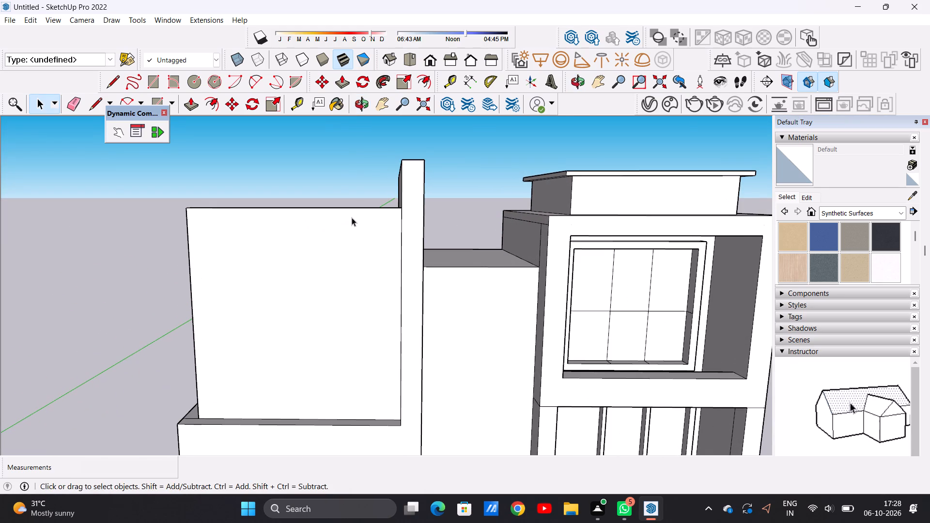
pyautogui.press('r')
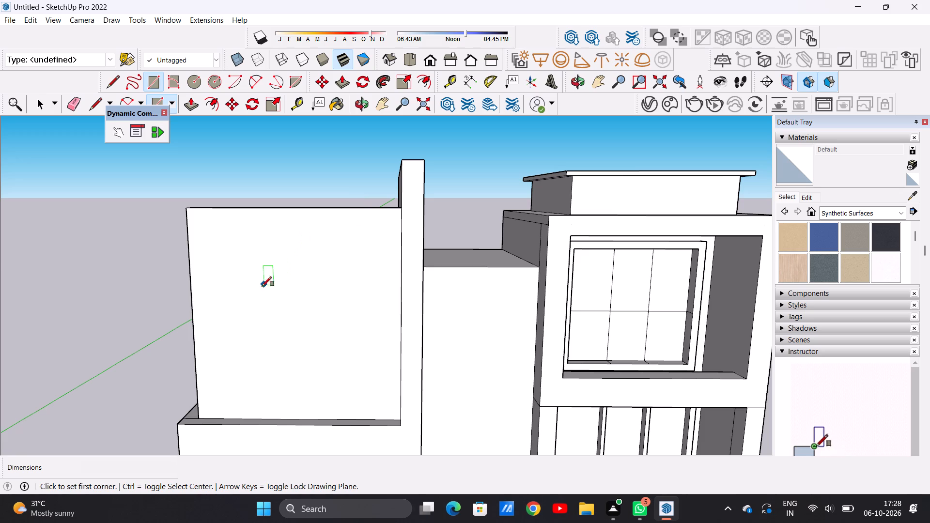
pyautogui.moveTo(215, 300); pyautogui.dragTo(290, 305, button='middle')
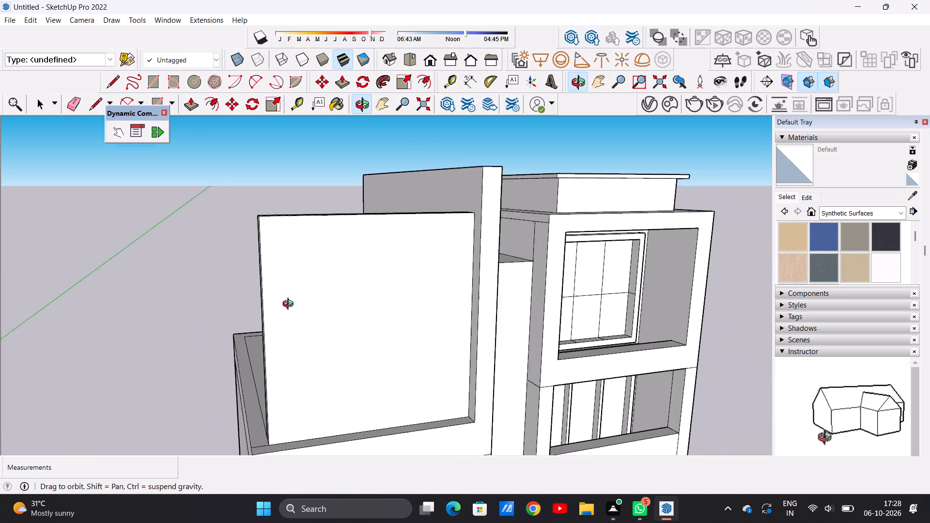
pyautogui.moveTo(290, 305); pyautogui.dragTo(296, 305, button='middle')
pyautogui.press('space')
# Push/Pull the raised wall's front face forward about 5 7/16", flush with the facade below.
pyautogui.moveTo(273, 312); pyautogui.dragTo(324, 273, button='middle')
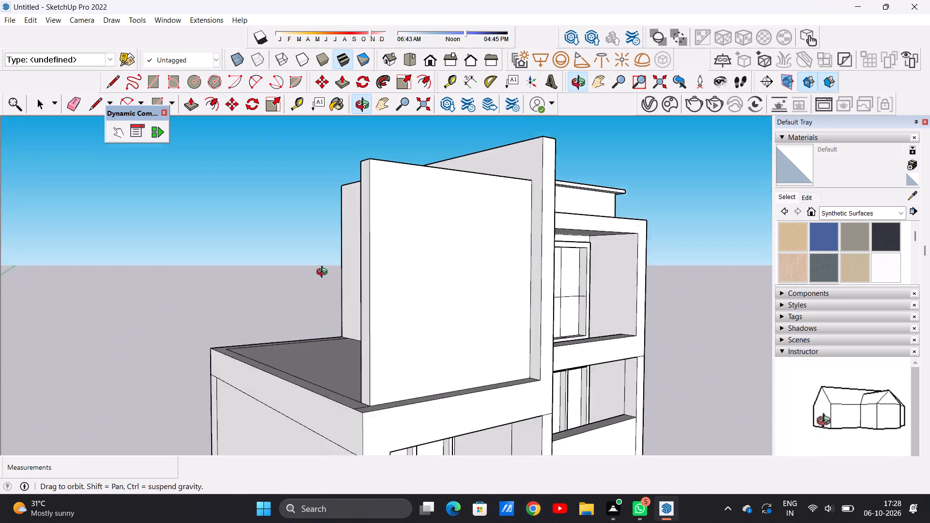
pyautogui.moveTo(324, 273); pyautogui.dragTo(293, 296, button='middle')
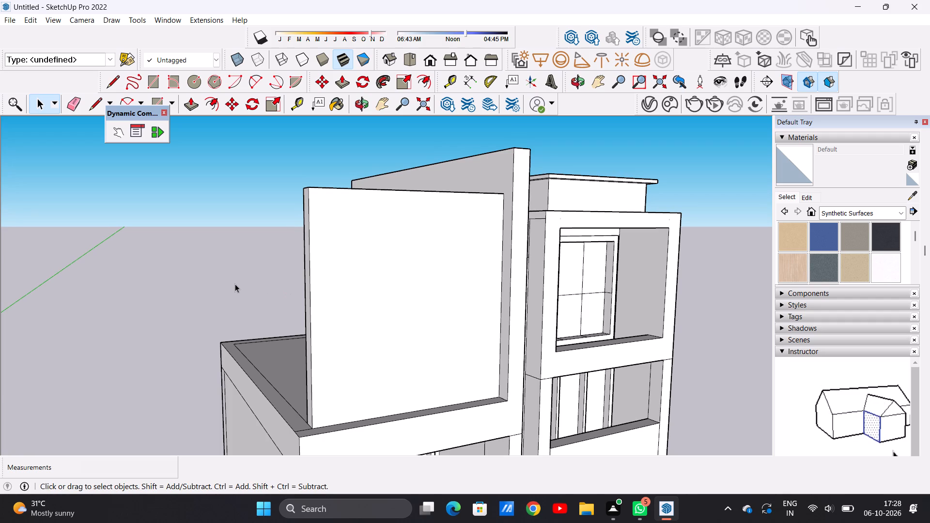
pyautogui.scroll(-7, 230, 313)
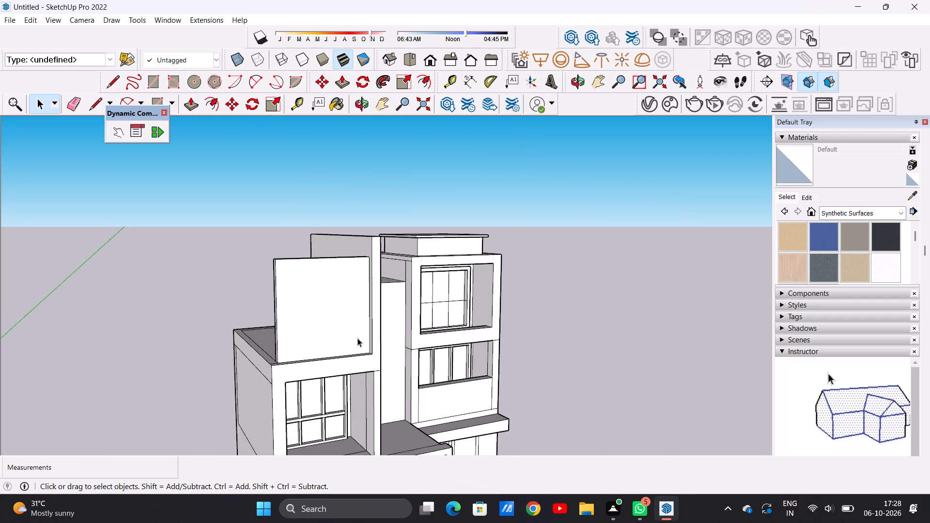
pyautogui.moveTo(347, 340); pyautogui.dragTo(406, 385, button='middle')
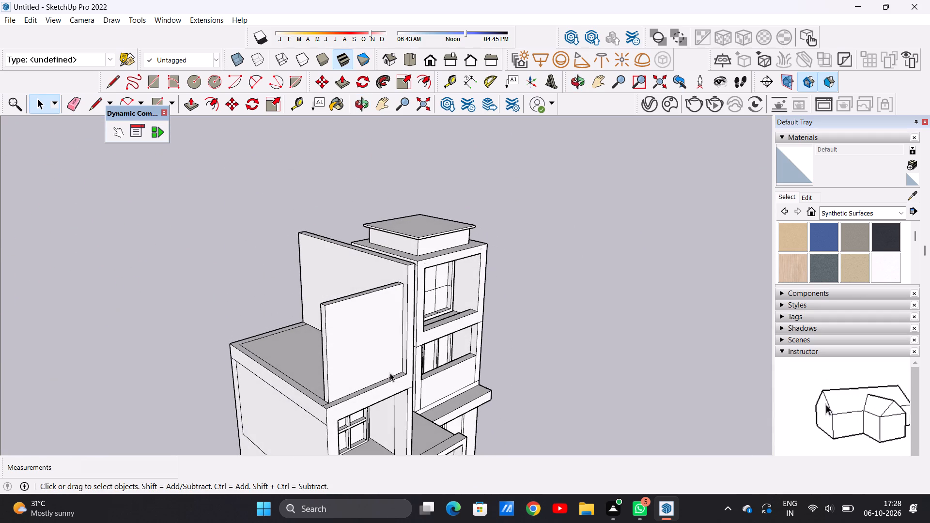
pyautogui.scroll(1, 378, 354)
pyautogui.press('p')
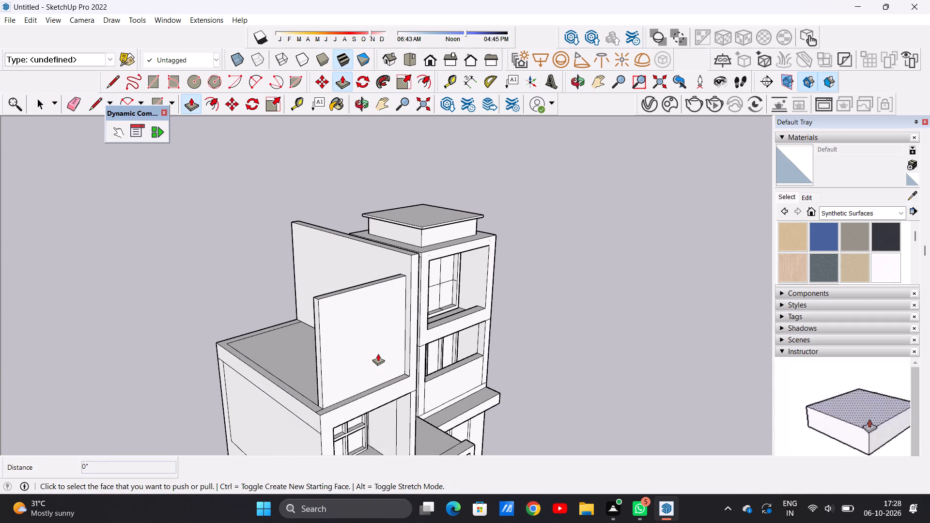
pyautogui.click(360, 344)
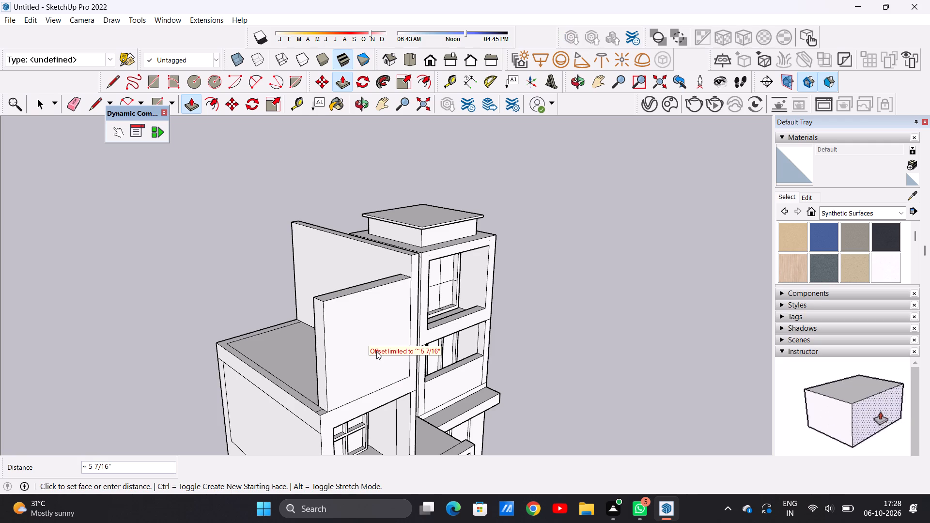
pyautogui.click(325, 409)
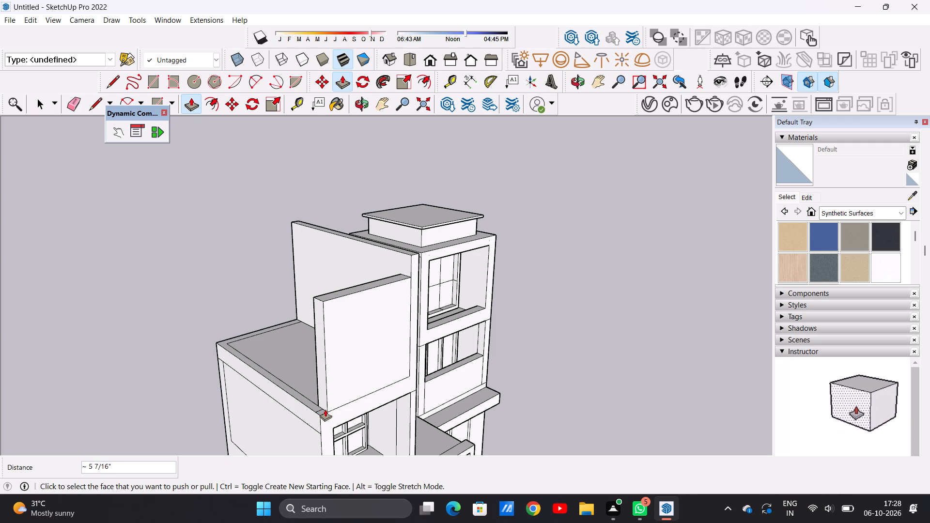
pyautogui.press('space')
# Push/Pull the raised wall's free end face inward by 8 7/16", away from the roof's outer edge.
pyautogui.scroll(-3, 333, 390)
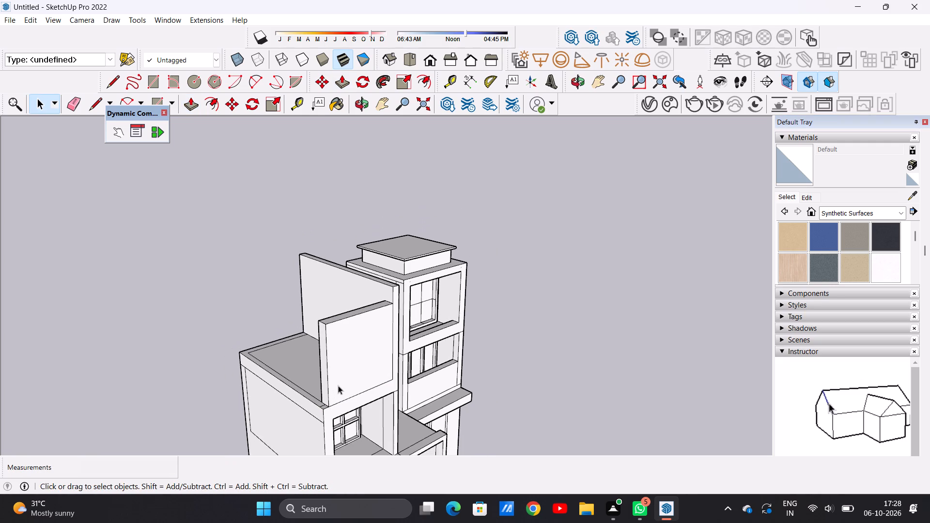
pyautogui.moveTo(345, 391); pyautogui.dragTo(381, 384, button='middle')
pyautogui.scroll(3, 353, 378)
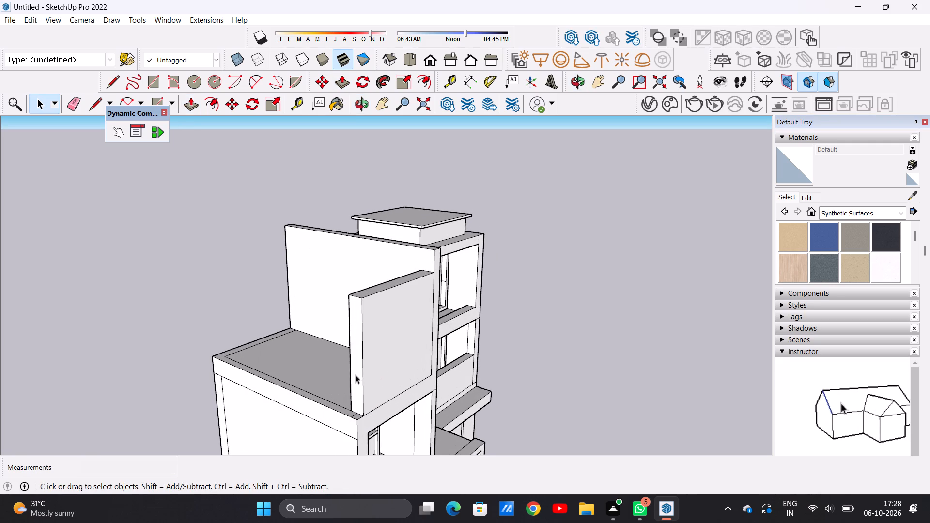
pyautogui.scroll(4, 356, 375)
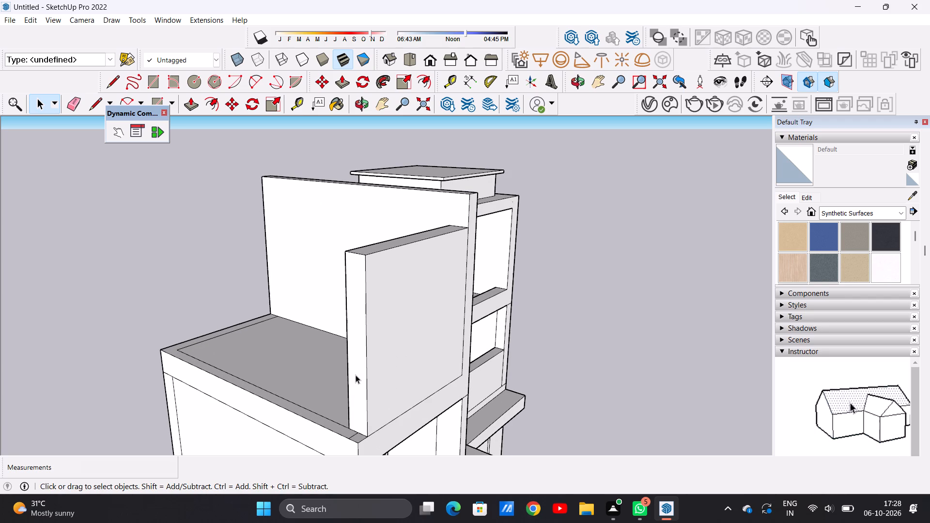
pyautogui.press('p')
pyautogui.click(355, 360)
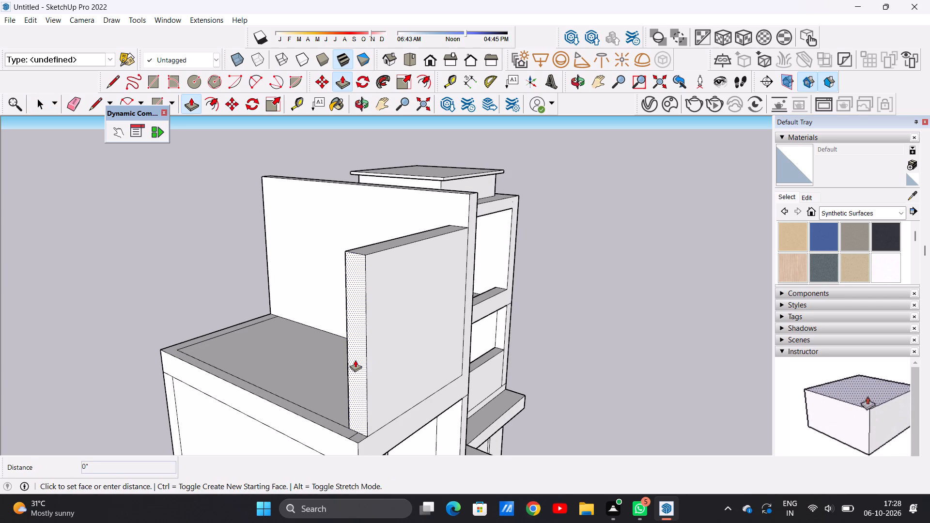
pyautogui.click(367, 351)
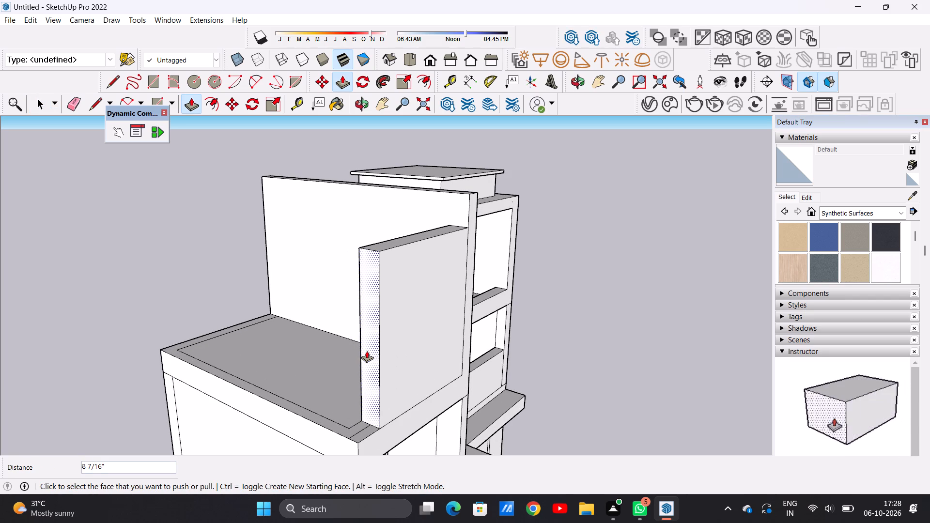
pyautogui.press('space')
# Push the raised wall's free end face inward by about another 5".
pyautogui.moveTo(366, 422); pyautogui.dragTo(303, 409, button='middle')
pyautogui.scroll(-5, 319, 416)
pyautogui.moveTo(300, 408); pyautogui.dragTo(263, 404, button='middle')
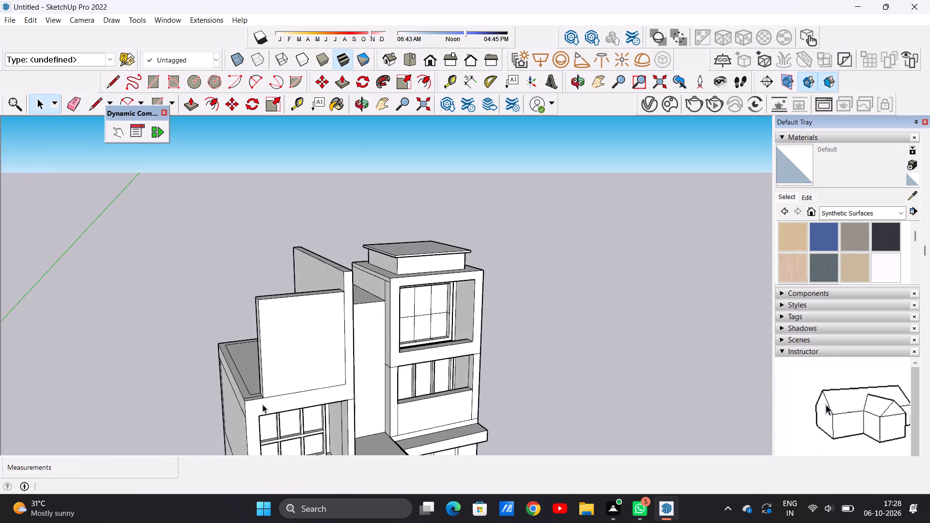
pyautogui.scroll(19, 252, 390)
pyautogui.scroll(-3, 263, 412)
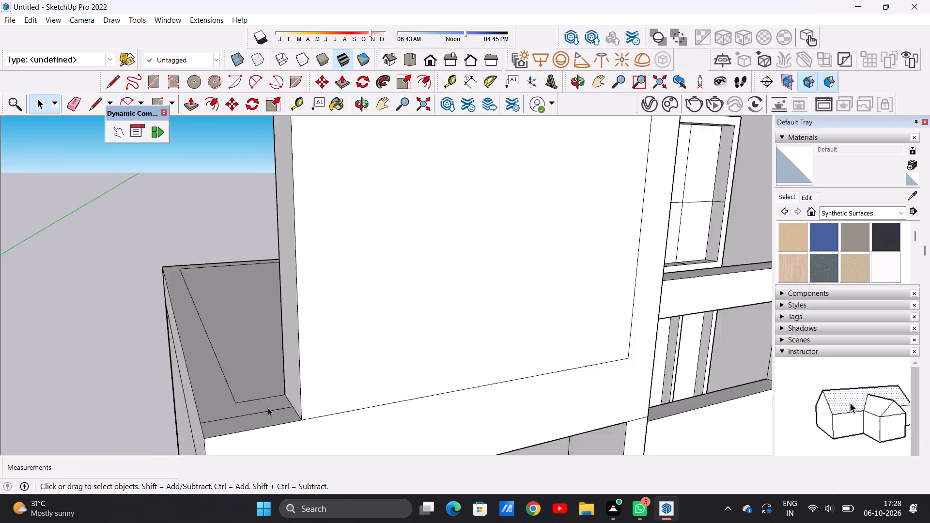
pyautogui.scroll(-7, 268, 408)
pyautogui.moveTo(272, 404); pyautogui.dragTo(310, 420, button='middle')
pyautogui.scroll(4, 323, 400)
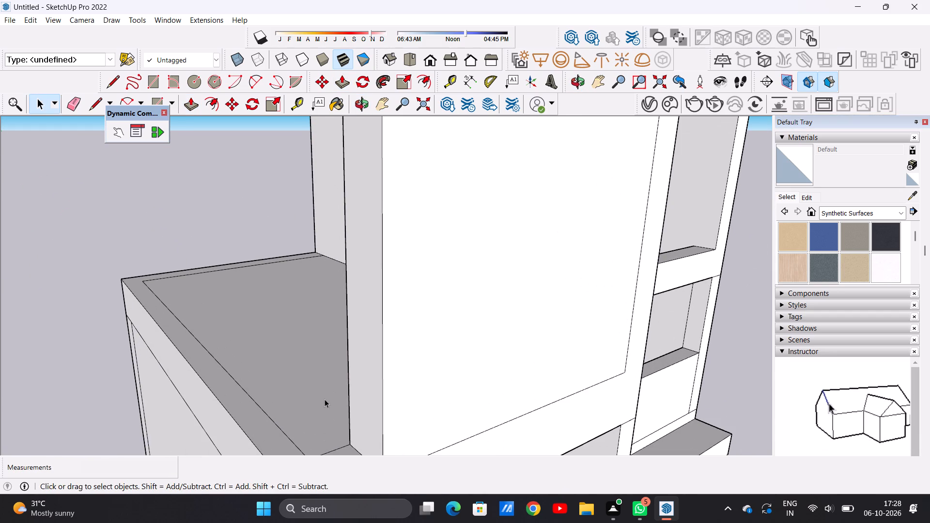
pyautogui.press('p')
pyautogui.click(367, 371)
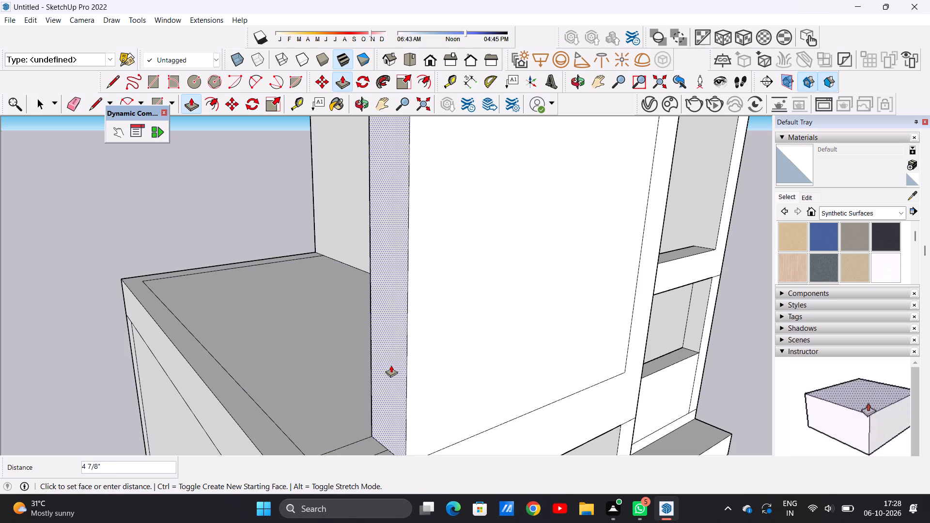
pyautogui.click(391, 365)
# Push the raised wall's free end face inward by a further 2 5/8" or so.
pyautogui.scroll(-3, 376, 359)
pyautogui.scroll(1, 373, 357)
pyautogui.scroll(-8, 370, 357)
pyautogui.scroll(6, 365, 351)
pyautogui.click(355, 350)
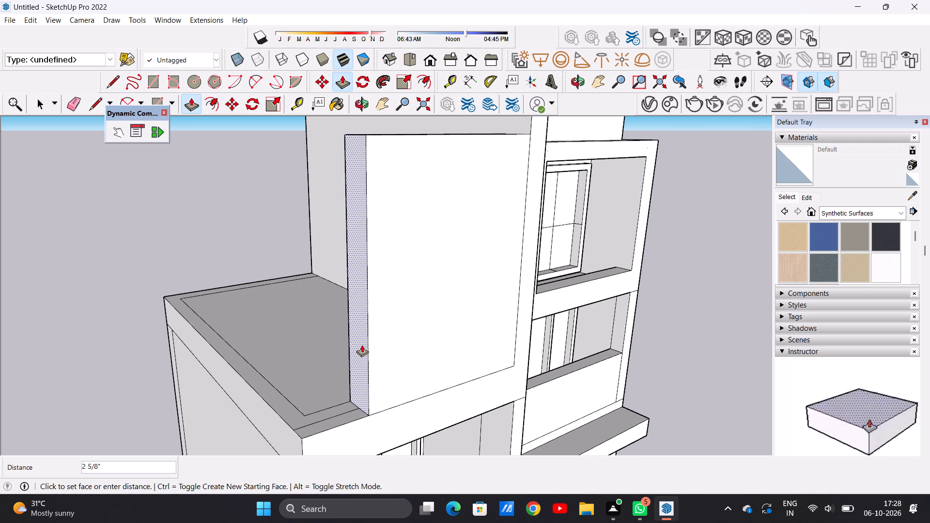
pyautogui.click(362, 345)
pyautogui.press('space')
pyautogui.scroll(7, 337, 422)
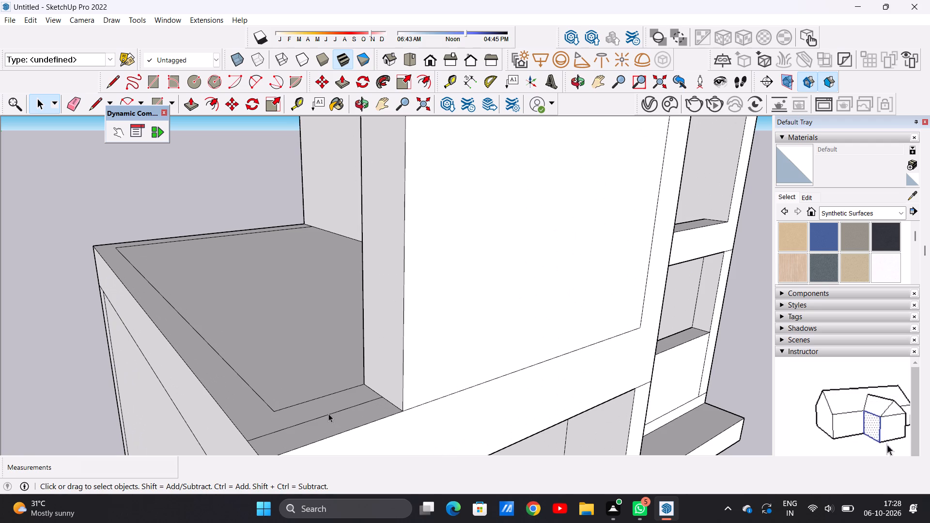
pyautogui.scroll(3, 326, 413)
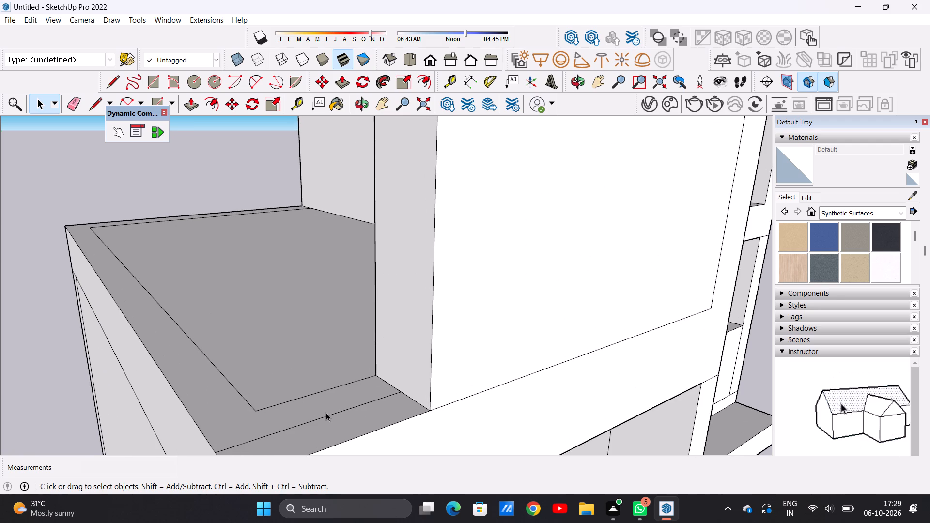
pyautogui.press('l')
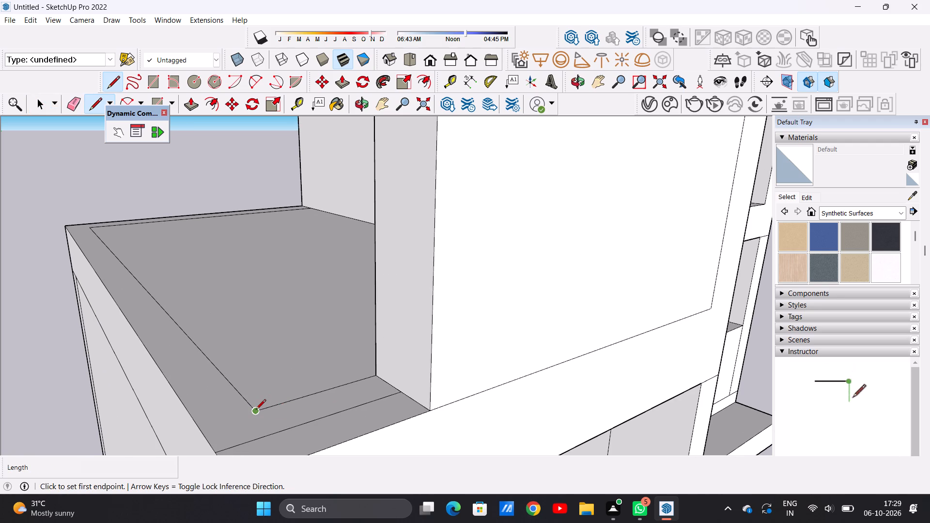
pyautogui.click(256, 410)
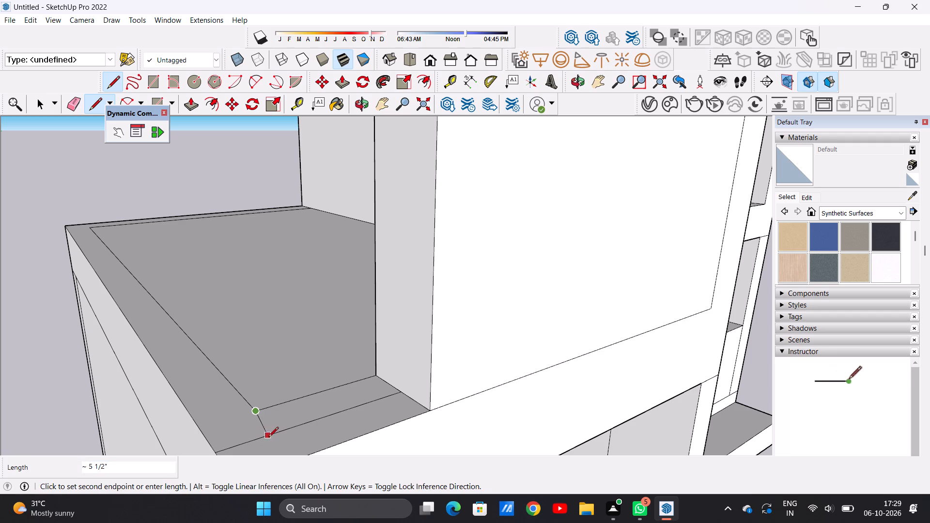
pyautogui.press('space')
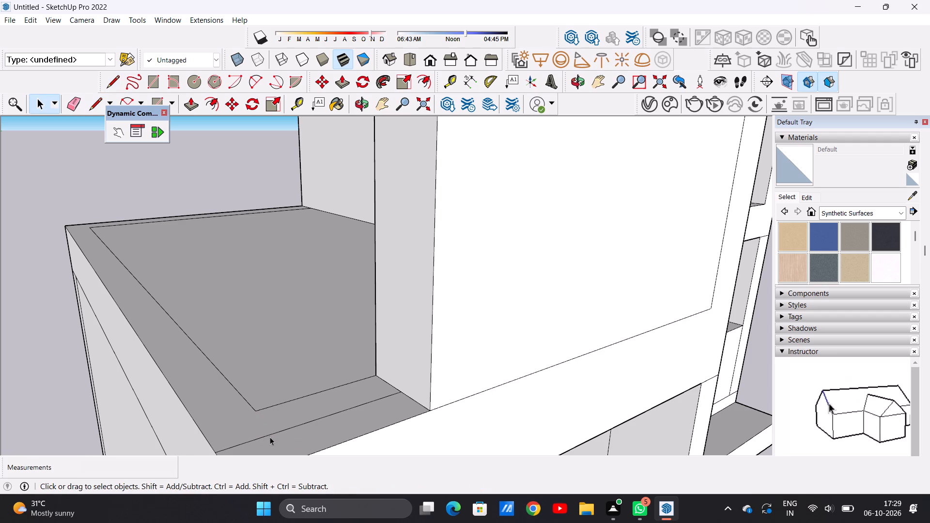
# Erase the leftover line running midway along the roof's front strip beside the wall's free end.
pyautogui.press('e')
pyautogui.click(296, 430)
pyautogui.moveTo(295, 422); pyautogui.dragTo(295, 430)
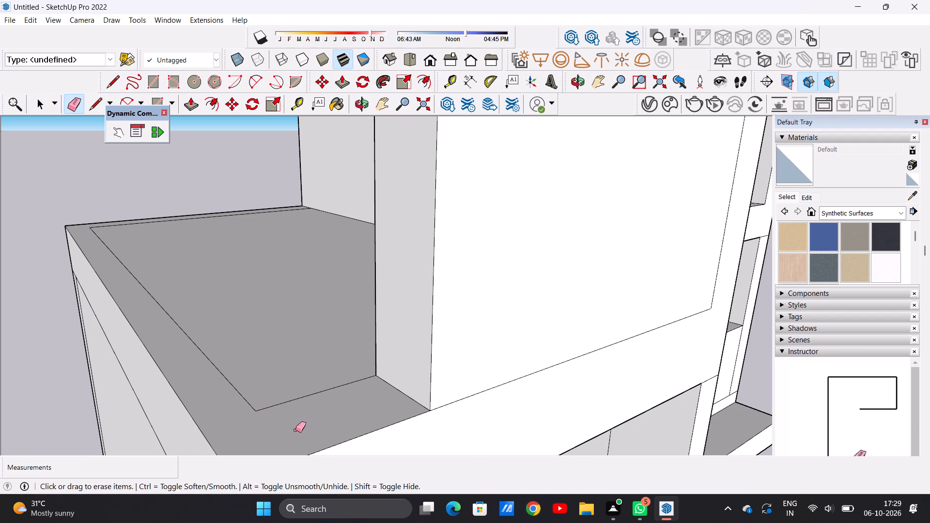
pyautogui.press('space')
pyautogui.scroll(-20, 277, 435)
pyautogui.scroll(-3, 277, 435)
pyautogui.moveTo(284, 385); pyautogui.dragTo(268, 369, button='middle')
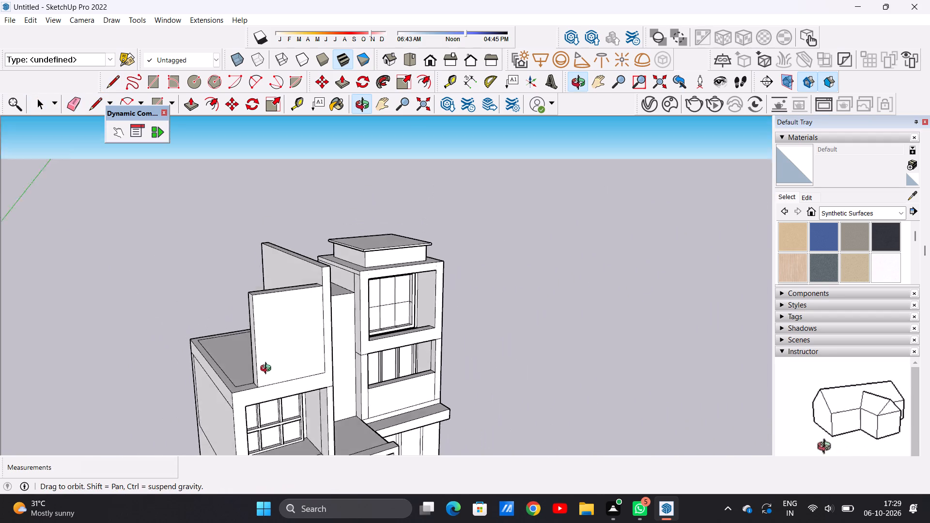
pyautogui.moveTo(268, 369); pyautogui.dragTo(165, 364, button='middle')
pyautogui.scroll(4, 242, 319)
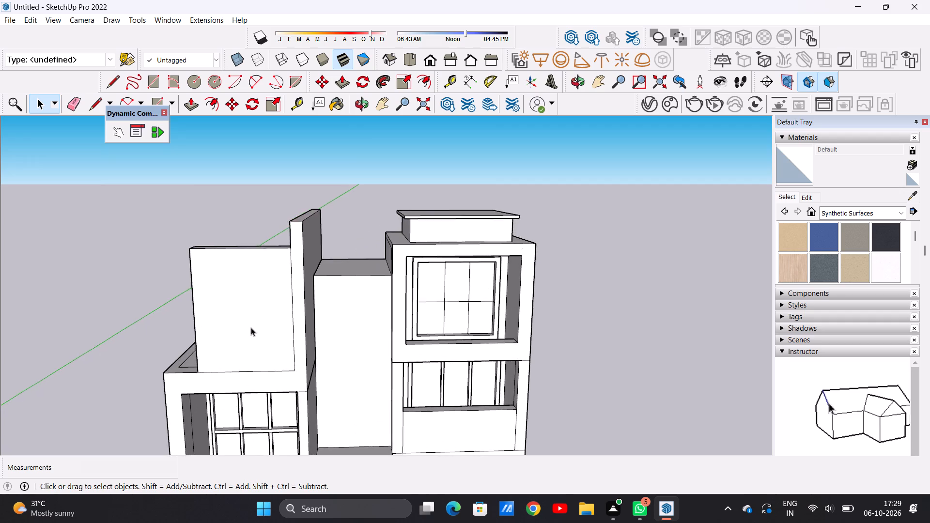
# Draw a vertical line about 6' 9 3/16" long on the raised wall's front face, marking a narrow strip at its free end.
pyautogui.moveTo(251, 327); pyautogui.dragTo(255, 307, button='middle')
pyautogui.scroll(3, 254, 307)
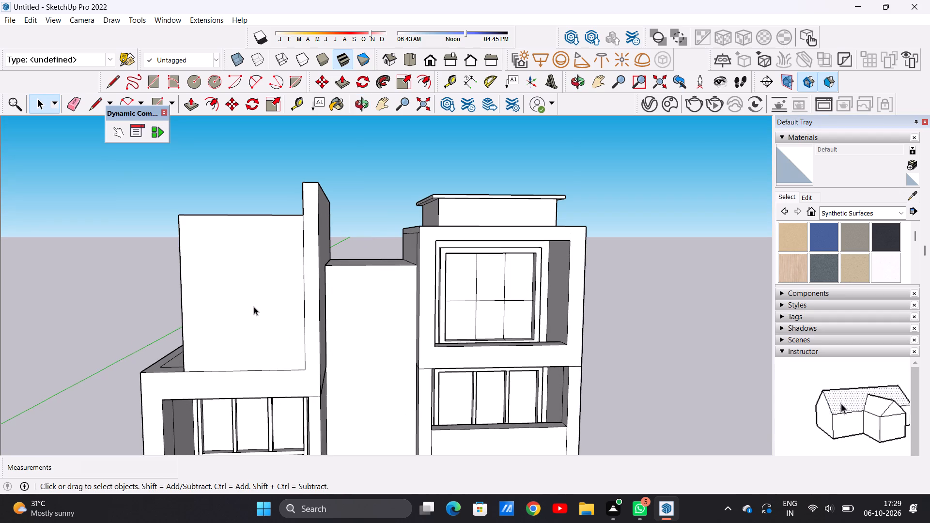
pyautogui.press('l')
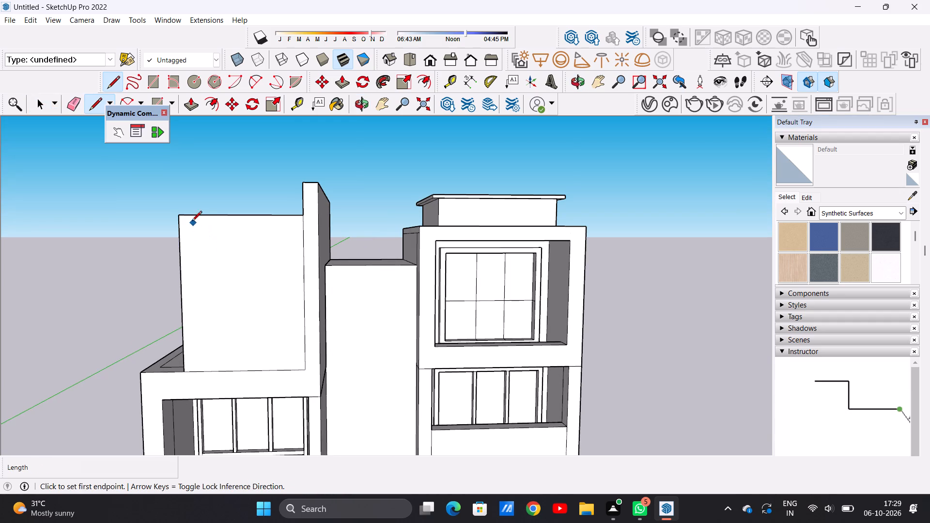
pyautogui.scroll(5, 190, 215)
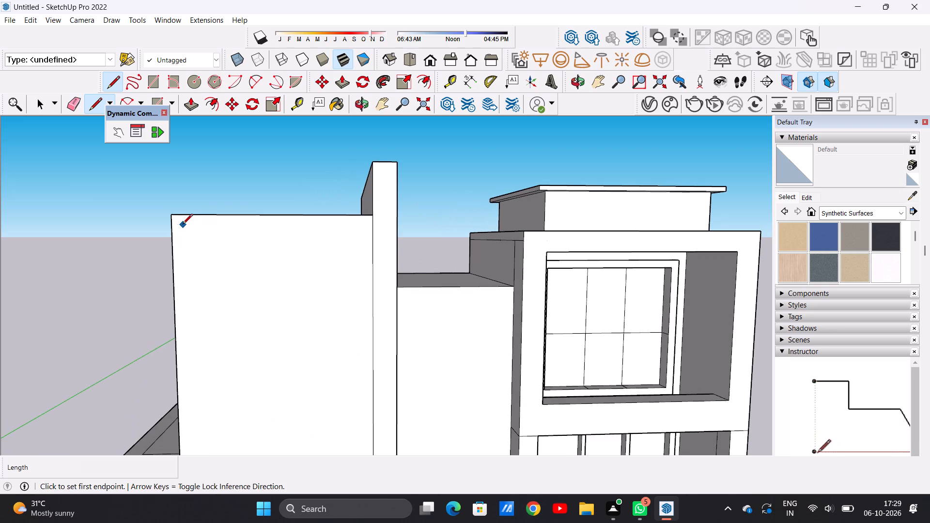
pyautogui.click(183, 216)
pyautogui.scroll(-3, 185, 249)
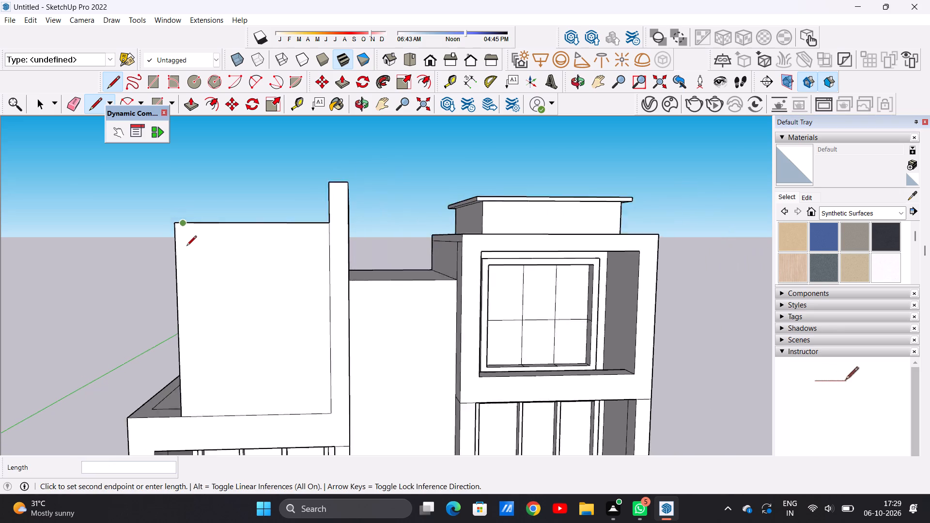
pyautogui.scroll(-3, 186, 246)
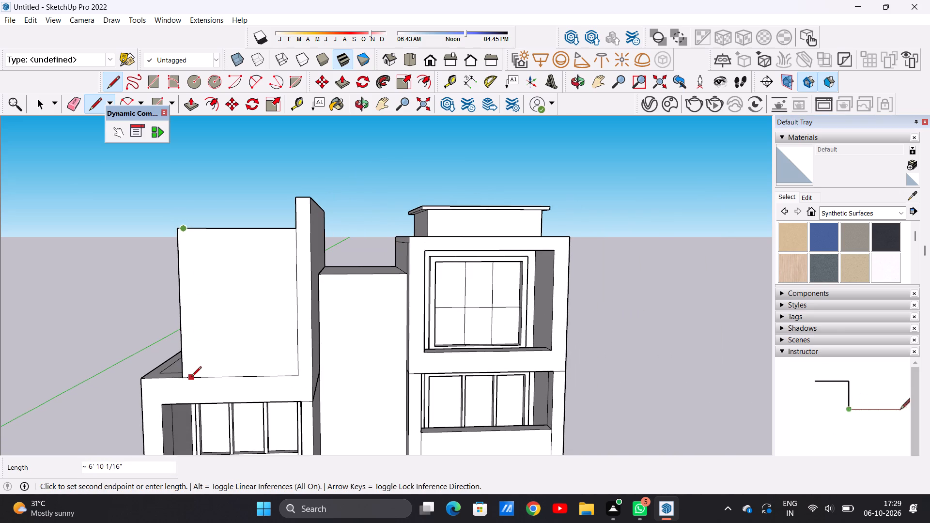
pyautogui.click(191, 377)
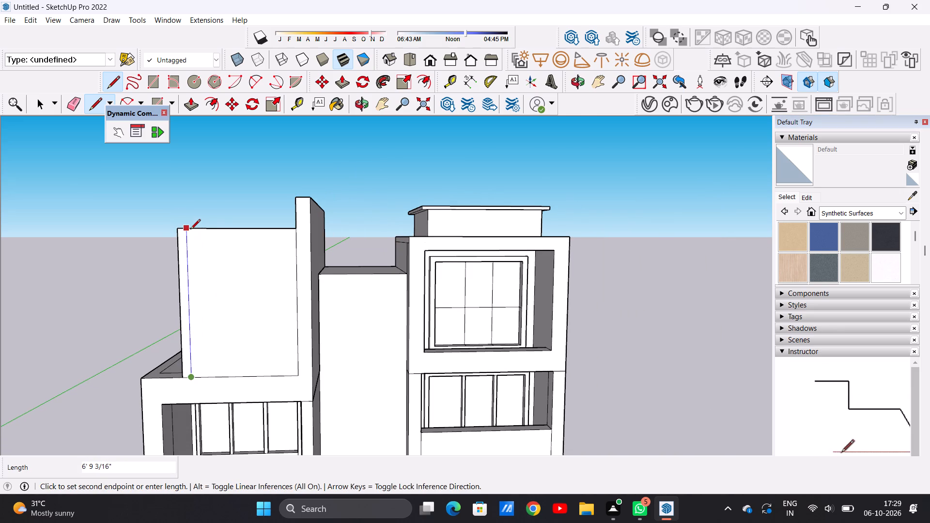
pyautogui.click(190, 230)
pyautogui.press('space')
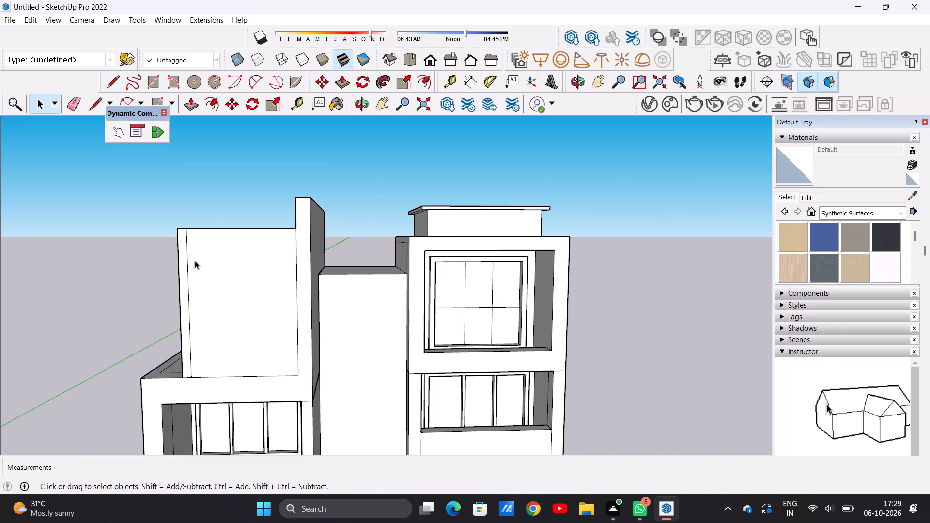
# Copy the narrow strip 6 7/16" along the raised wall's front face and repeat it for 8 evenly spaced copies.
pyautogui.doubleClick(183, 277)
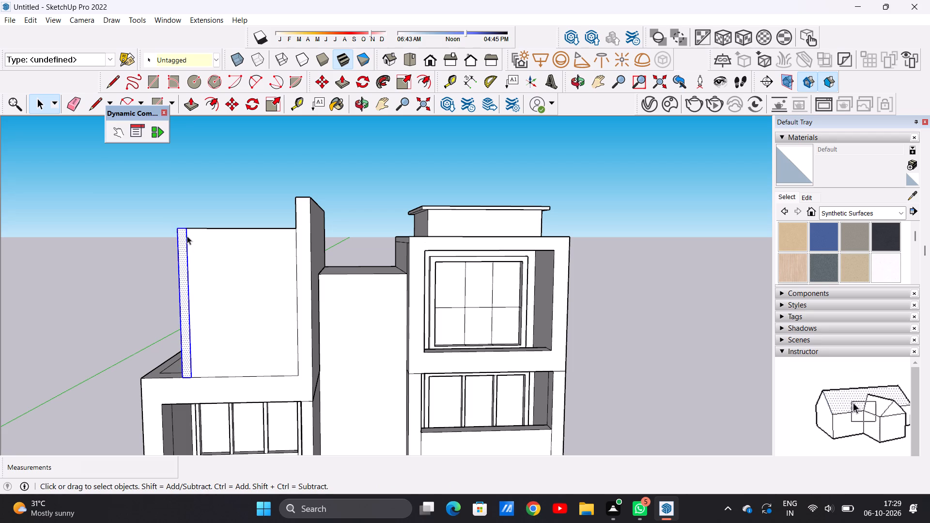
pyautogui.press('m')
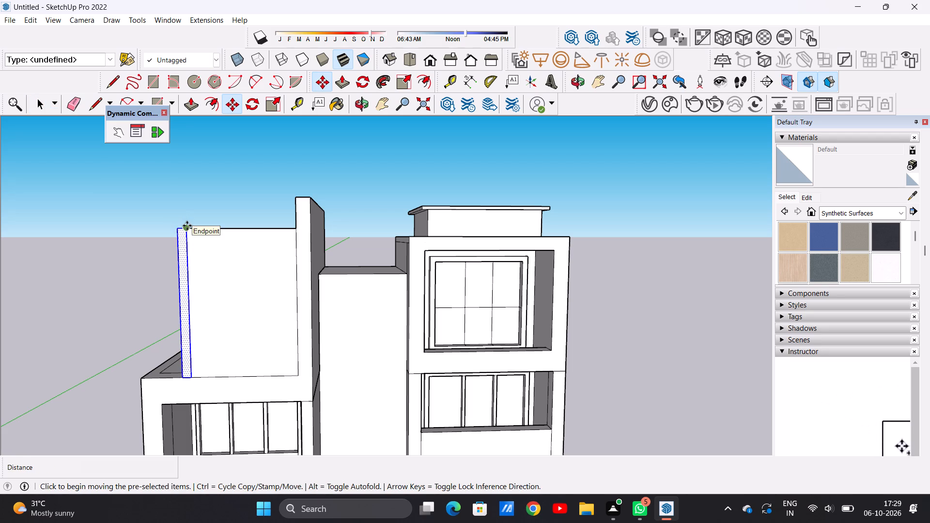
pyautogui.click(187, 226)
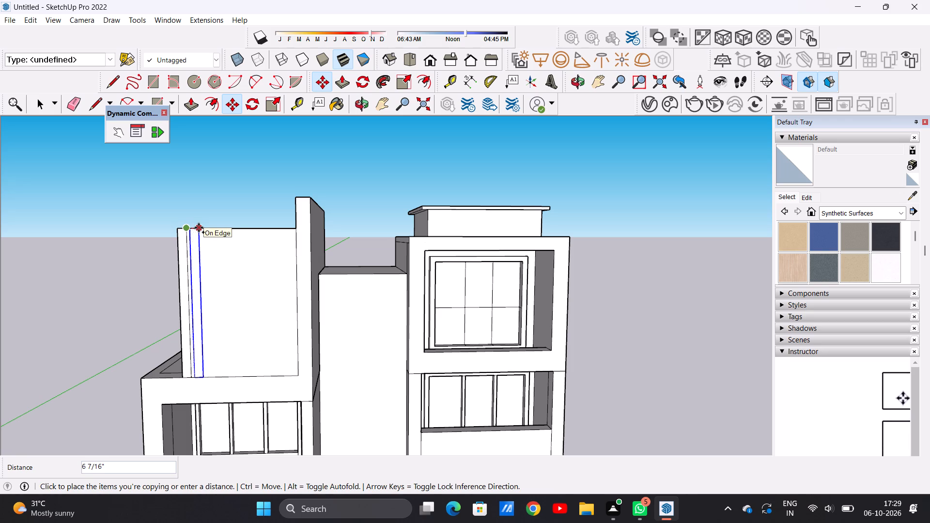
pyautogui.click(199, 228)
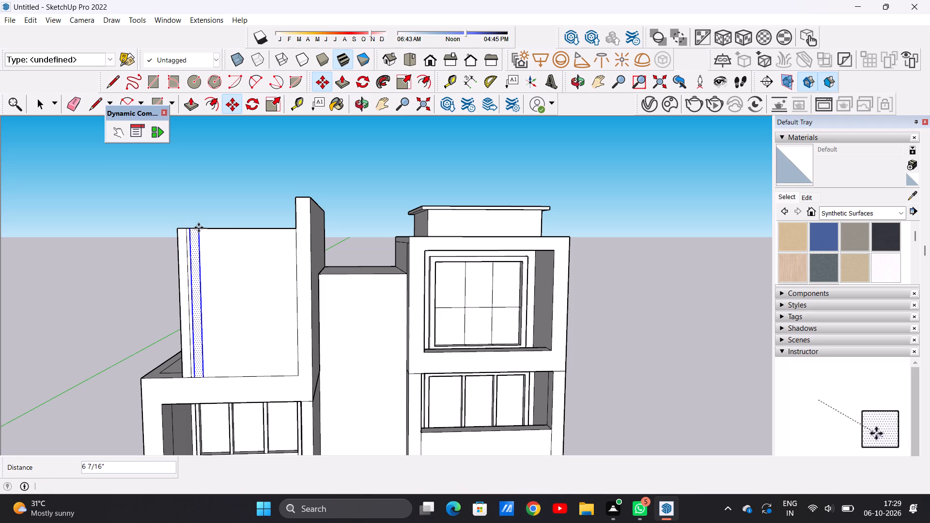
pyautogui.hotkey('shift', '*')
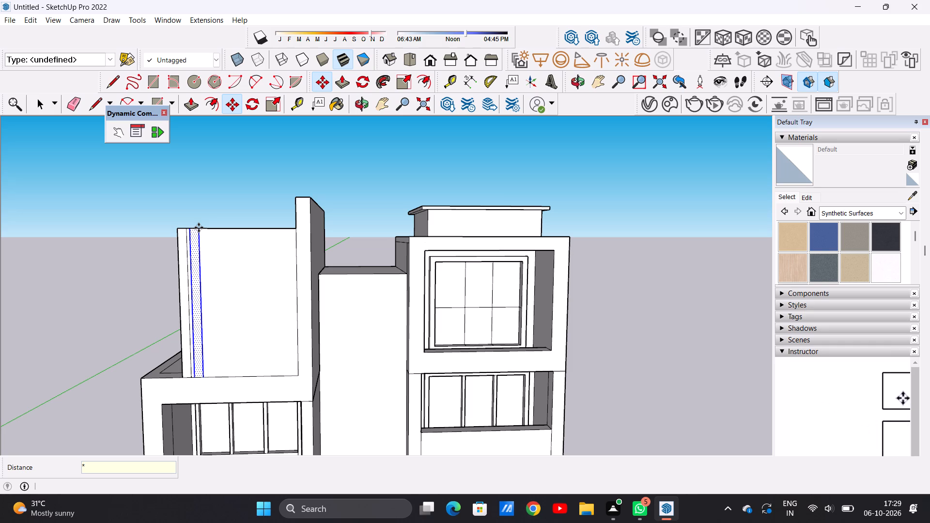
pyautogui.press('8')
pyautogui.press('Return')
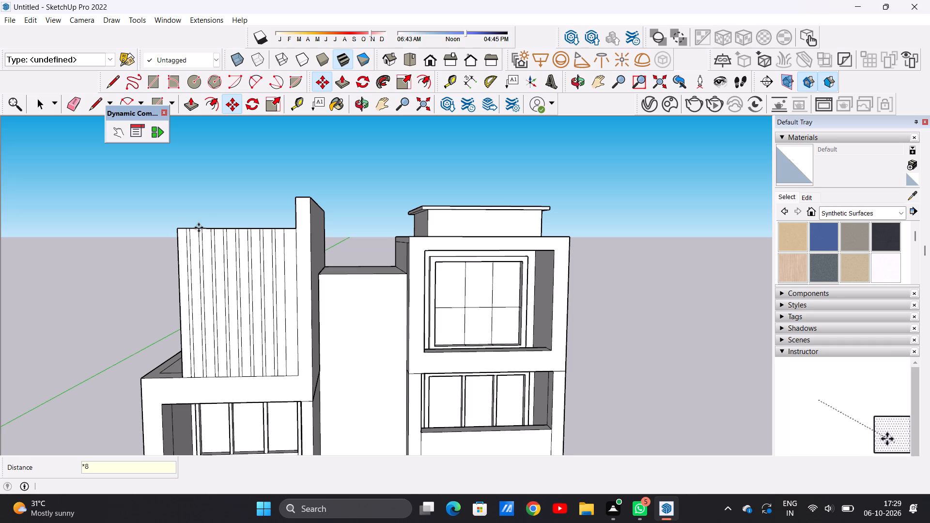
pyautogui.press('space')
# Examine the strip pattern on the raised wall's front face from the front and from the side.
pyautogui.scroll(-6, 203, 239)
pyautogui.moveTo(234, 256); pyautogui.dragTo(292, 266, button='middle')
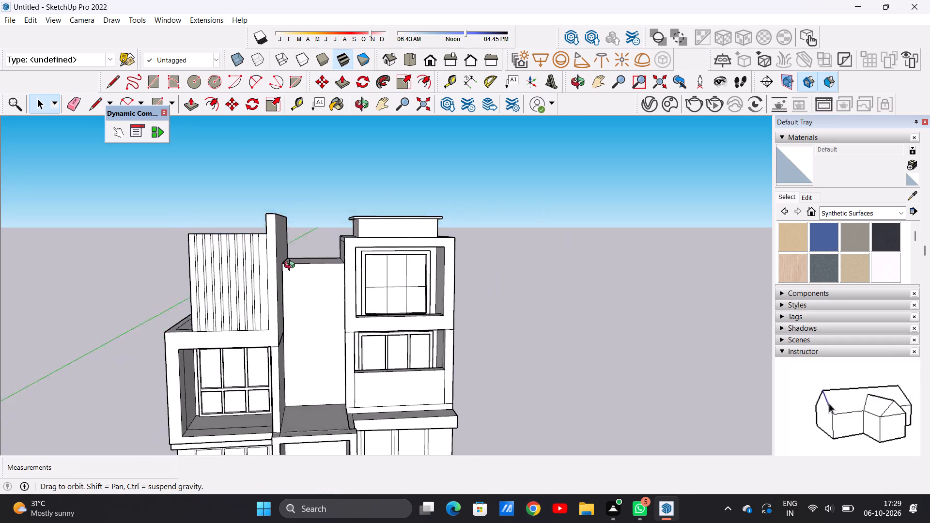
pyautogui.moveTo(292, 266); pyautogui.dragTo(318, 267, button='middle')
pyautogui.scroll(6, 309, 266)
pyautogui.moveTo(269, 276); pyautogui.dragTo(227, 285, button='middle')
pyautogui.scroll(5, 229, 285)
pyautogui.scroll(-2, 234, 278)
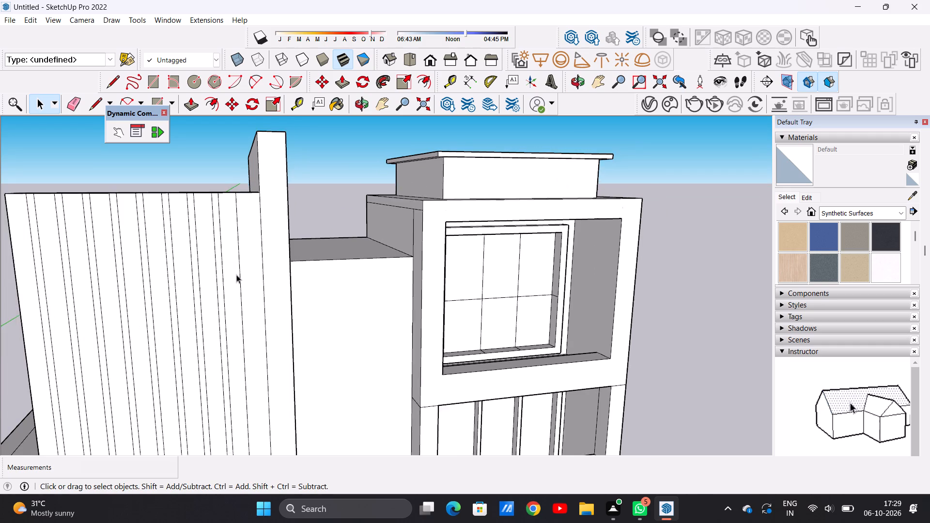
pyautogui.scroll(-4, 236, 275)
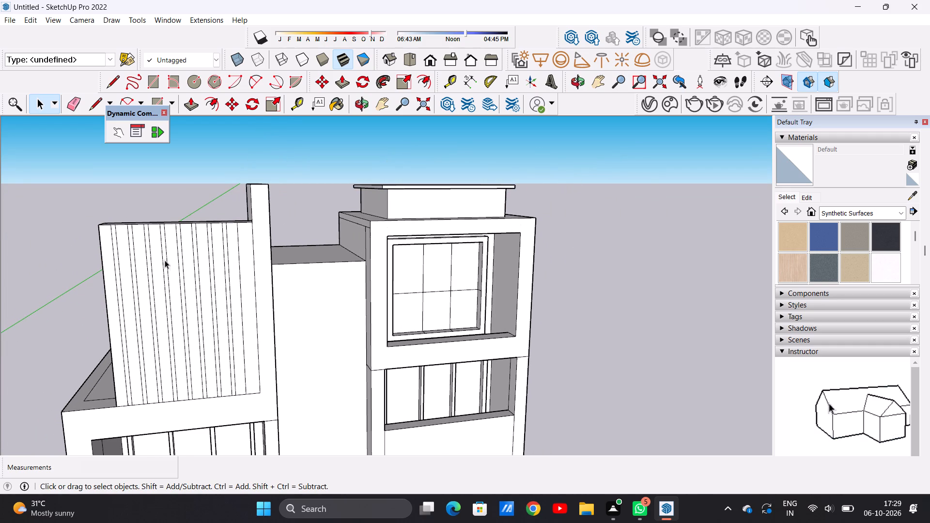
pyautogui.scroll(-4, 208, 257)
pyautogui.moveTo(156, 272); pyautogui.dragTo(238, 278, button='middle')
pyautogui.scroll(5, 209, 287)
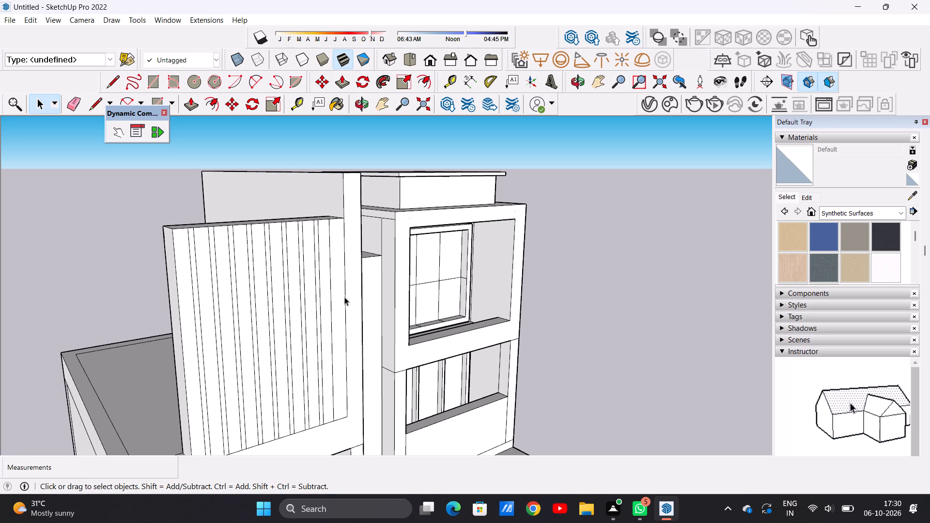
# Draw a vertical line from the raised wall's top edge to its base, just beside the last strip near the fin wall.
pyautogui.scroll(-3, 300, 288)
pyautogui.scroll(-20, 286, 285)
pyautogui.scroll(-1, 286, 285)
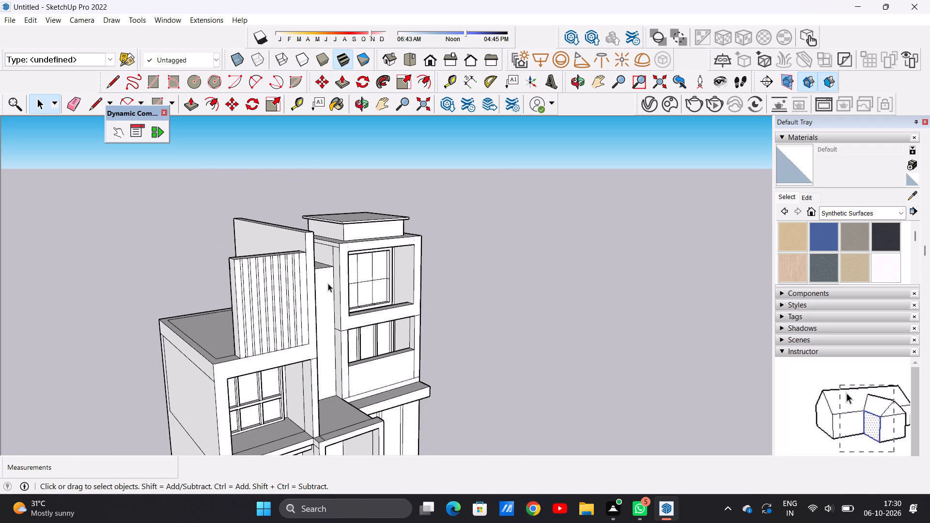
pyautogui.moveTo(328, 283); pyautogui.dragTo(280, 279, button='middle')
pyautogui.scroll(14, 287, 279)
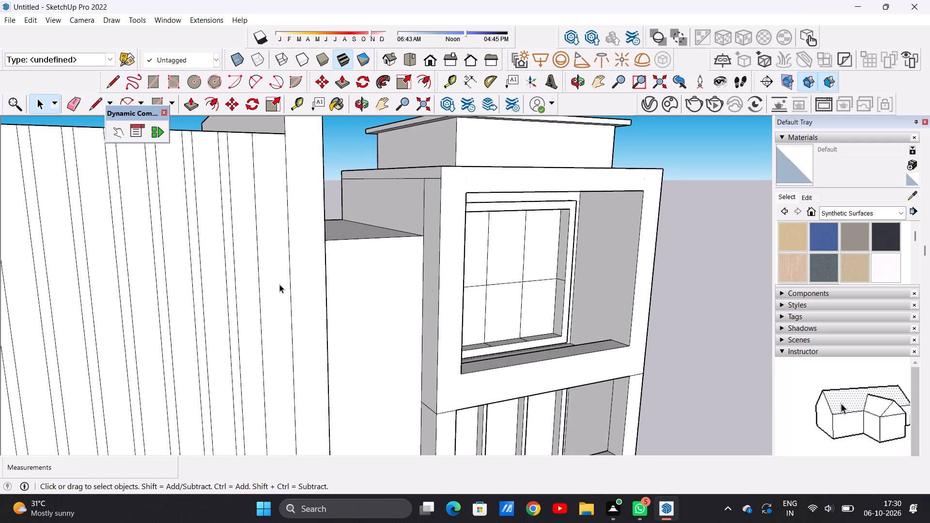
pyautogui.press('l')
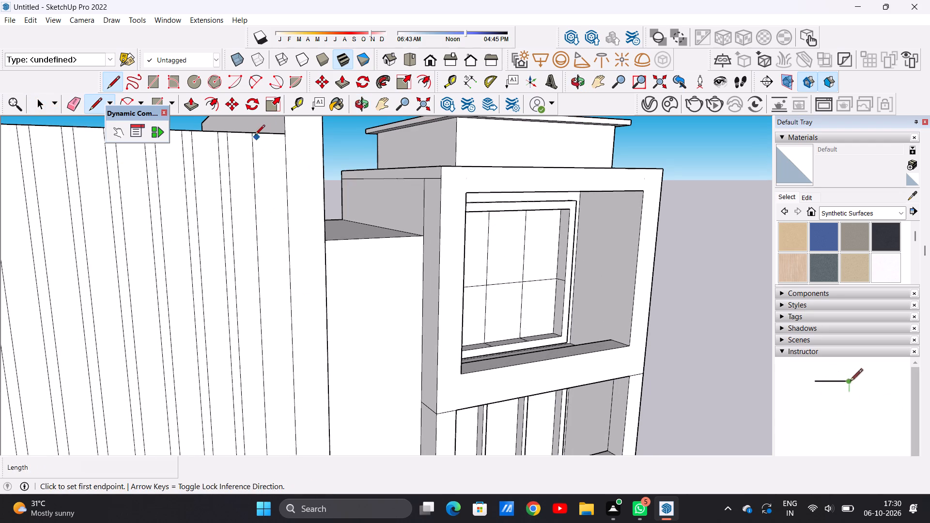
pyautogui.scroll(6, 259, 135)
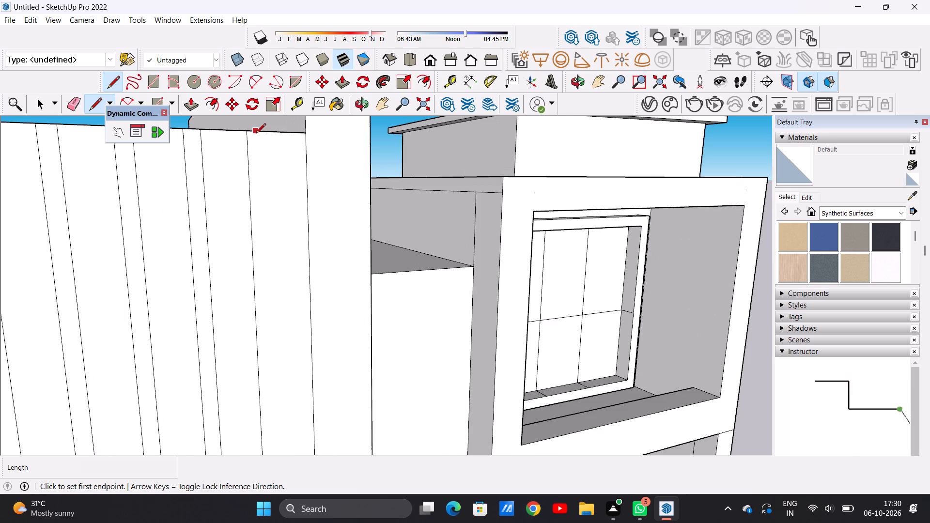
pyautogui.click(257, 133)
pyautogui.scroll(-10, 261, 180)
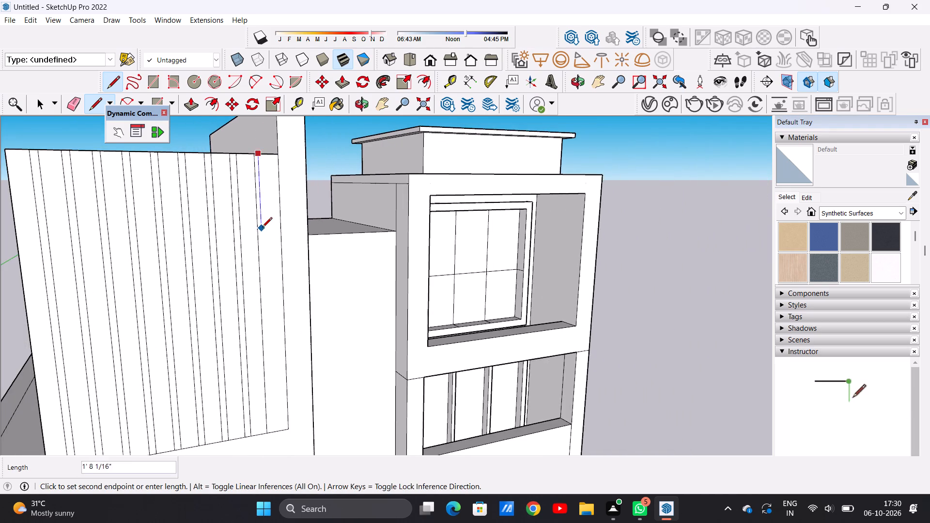
pyautogui.scroll(-5, 262, 228)
pyautogui.scroll(5, 274, 354)
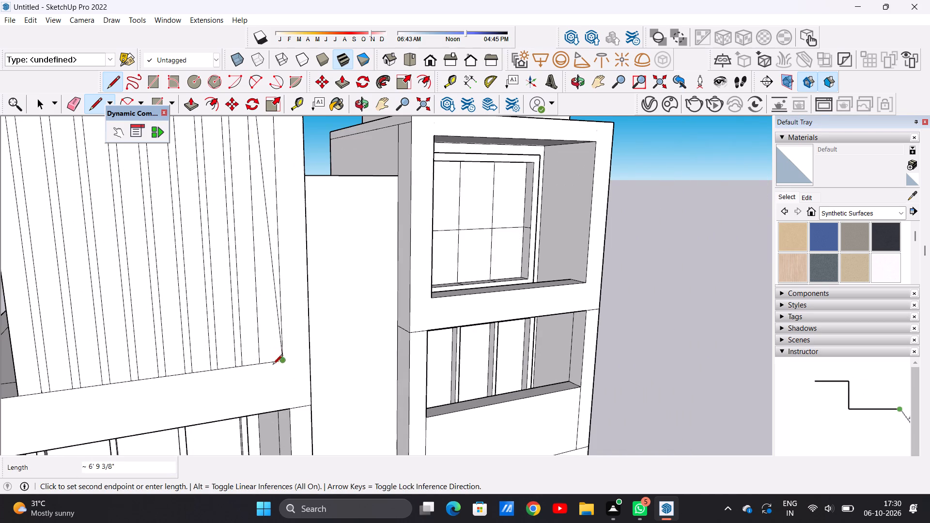
pyautogui.click(268, 365)
pyautogui.press('space')
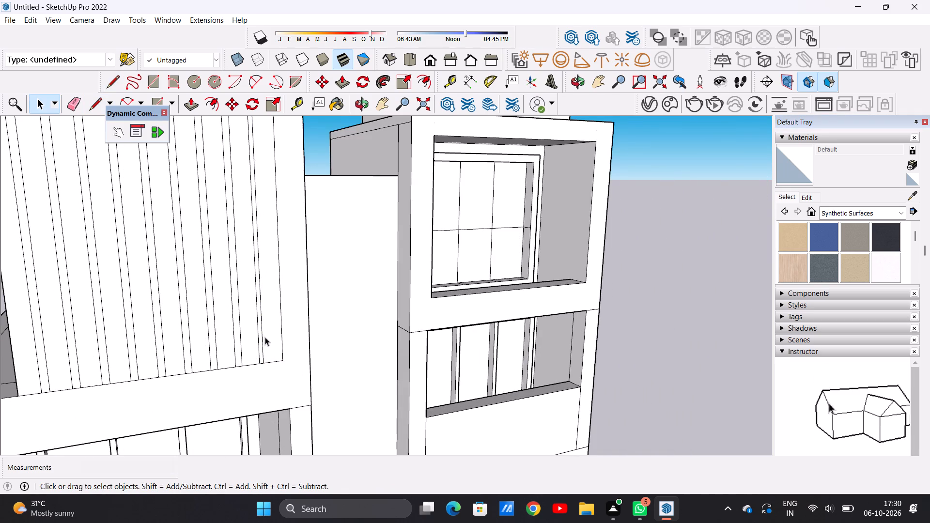
# Examine the whole house with the strip-patterned roof wall from the front and from above the side.
pyautogui.scroll(-10, 265, 337)
pyautogui.scroll(-4, 217, 305)
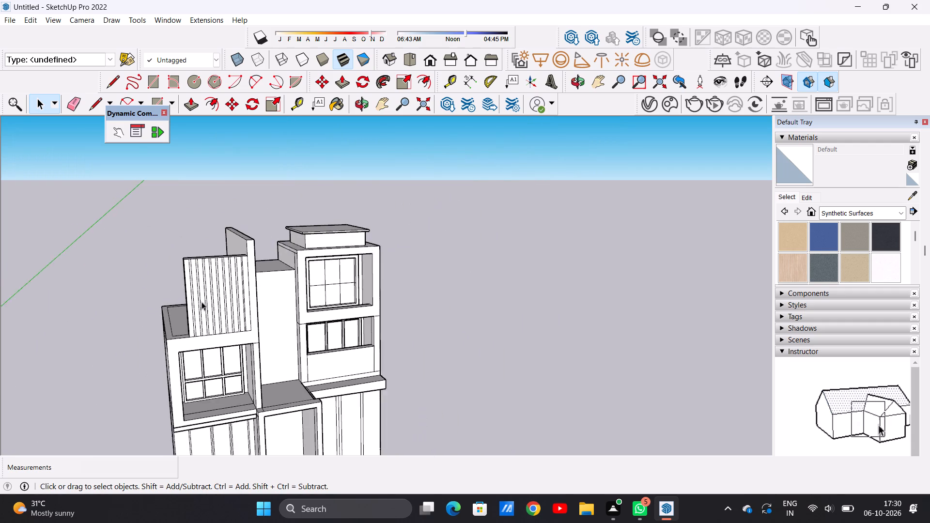
pyautogui.scroll(-10, 201, 302)
pyautogui.scroll(2, 250, 320)
pyautogui.moveTo(207, 292); pyautogui.dragTo(193, 270, button='middle')
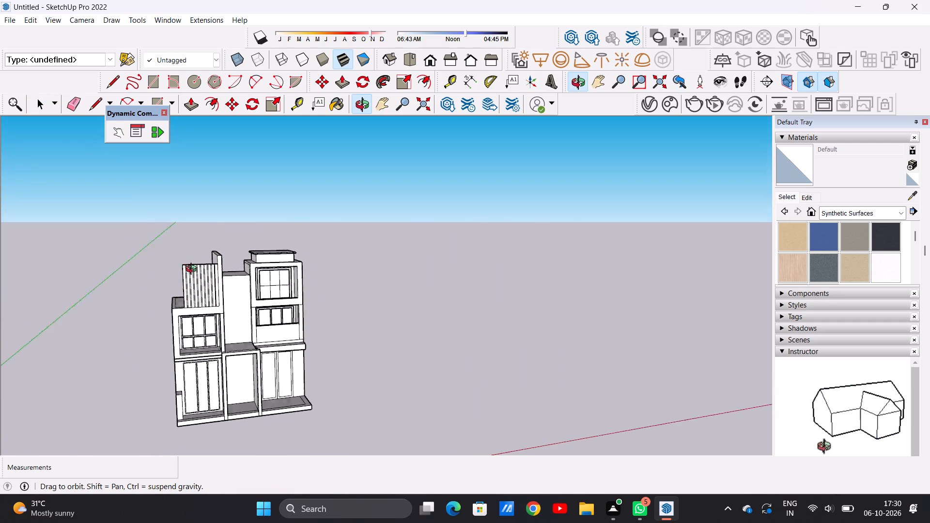
pyautogui.moveTo(193, 270); pyautogui.dragTo(345, 319, button='middle')
pyautogui.scroll(-4, 276, 288)
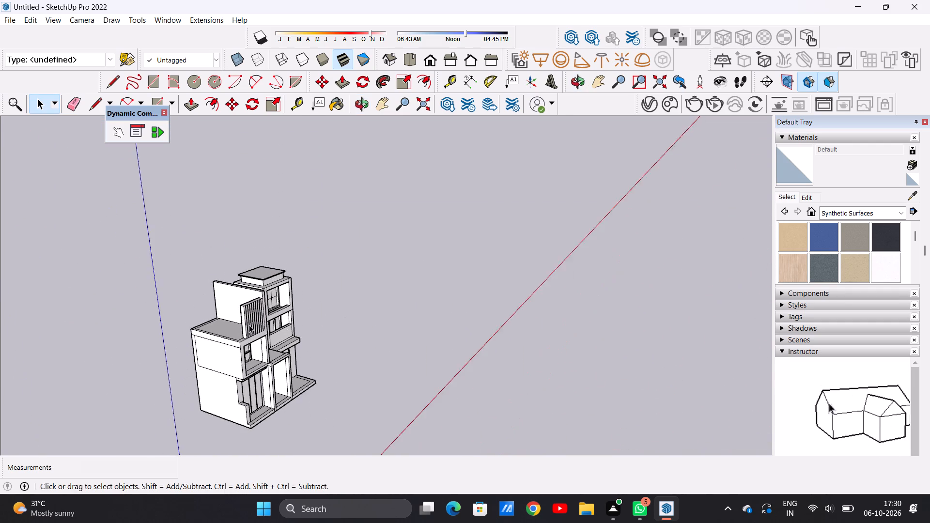
pyautogui.moveTo(241, 326); pyautogui.dragTo(181, 365, button='middle')
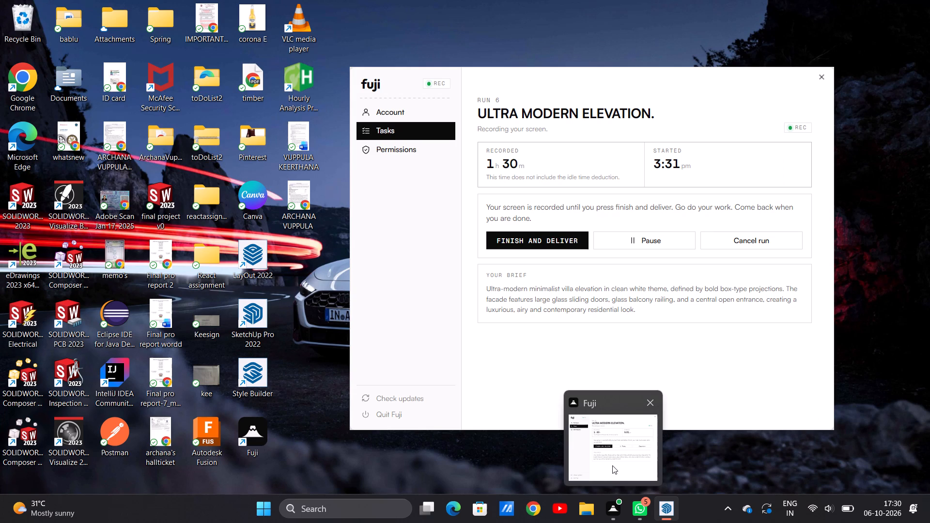
pyautogui.click(655, 447)
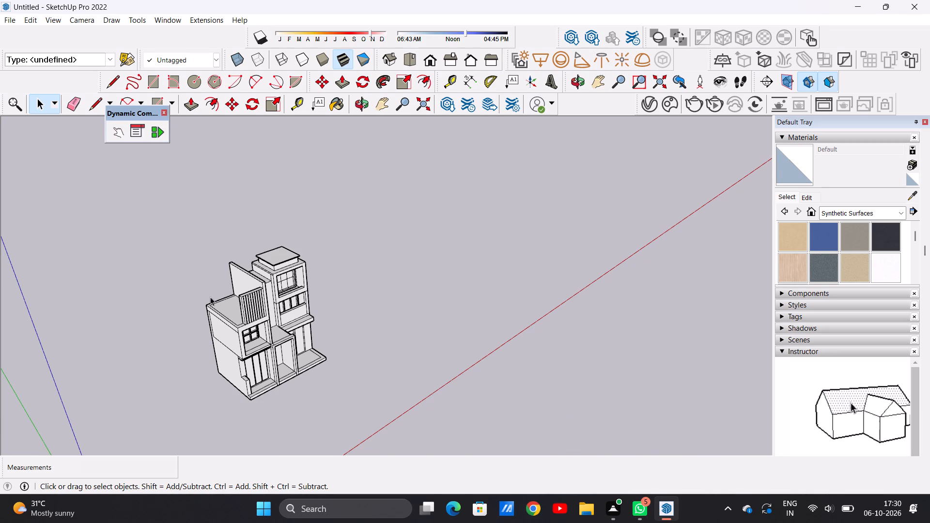
# Examine the raised wall's free end, strip pattern and junction with the left roof from the side and front.
pyautogui.scroll(6, 228, 307)
pyautogui.scroll(-1, 243, 305)
pyautogui.scroll(4, 243, 305)
pyautogui.scroll(-3, 248, 265)
pyautogui.moveTo(214, 307); pyautogui.dragTo(398, 281, button='middle')
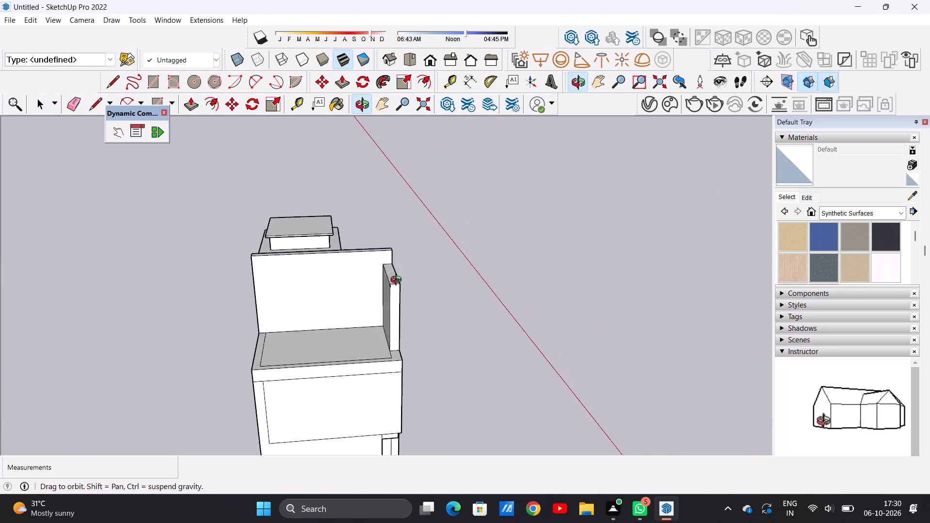
pyautogui.moveTo(398, 281); pyautogui.dragTo(345, 278, button='middle')
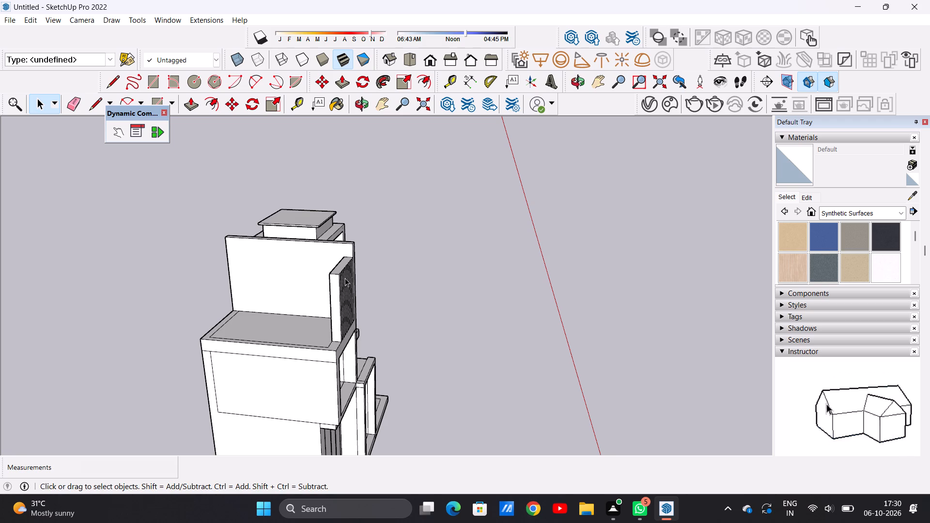
pyautogui.scroll(-4, 345, 278)
pyautogui.moveTo(351, 290); pyautogui.dragTo(428, 269, button='middle')
pyautogui.scroll(6, 377, 274)
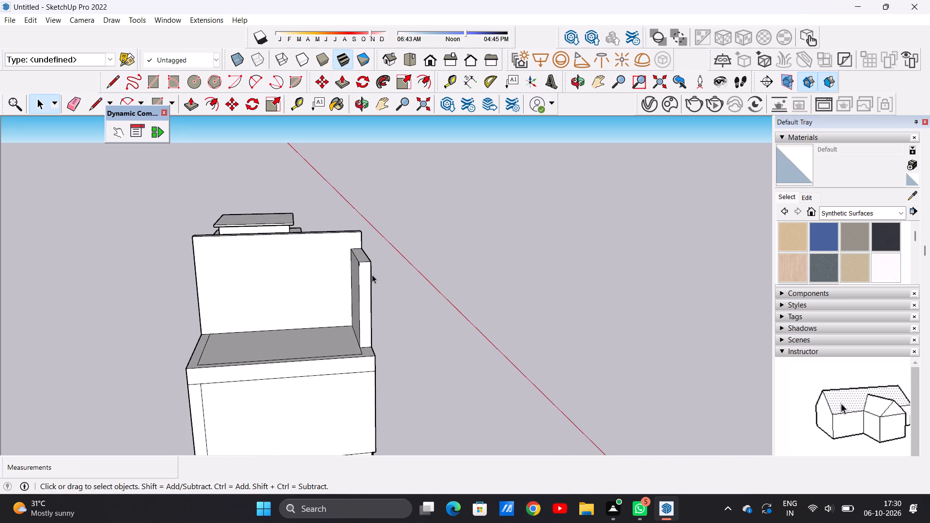
pyautogui.scroll(-4, 372, 275)
pyautogui.moveTo(321, 285); pyautogui.dragTo(164, 299, button='middle')
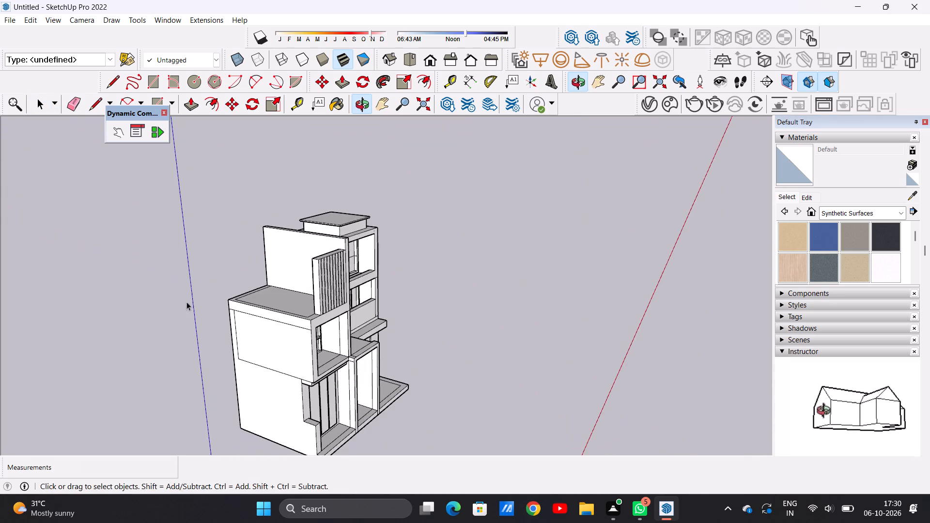
pyautogui.moveTo(420, 308); pyautogui.dragTo(210, 292, button='middle')
pyautogui.scroll(4, 287, 264)
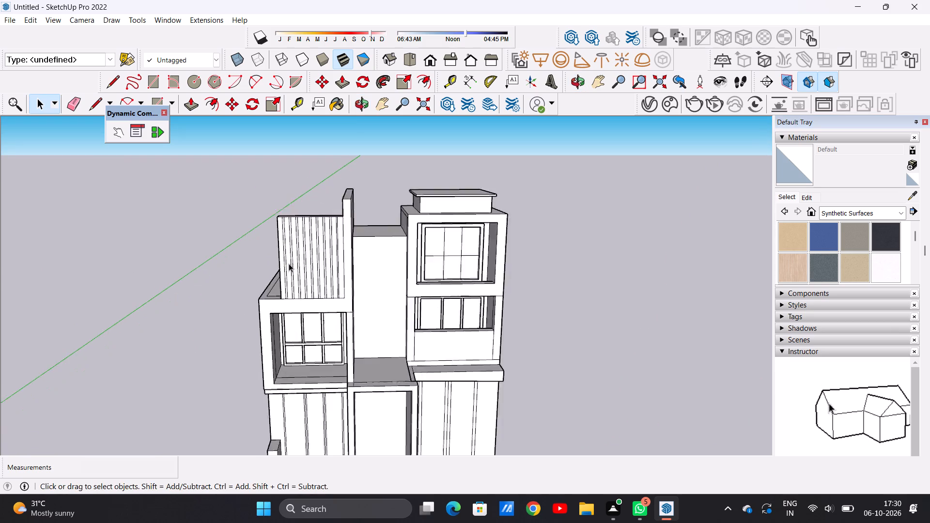
pyautogui.scroll(3, 289, 263)
pyautogui.moveTo(273, 281); pyautogui.dragTo(519, 352, button='middle')
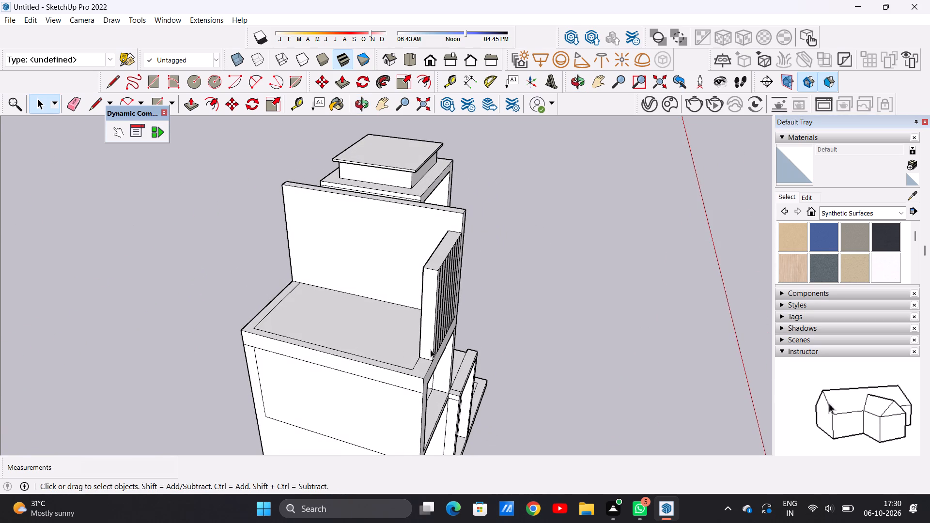
# Push/Pull the border strip around the left roof upward about 2' 6 9/16" to form a parapet.
pyautogui.moveTo(310, 319); pyautogui.dragTo(443, 354, button='middle')
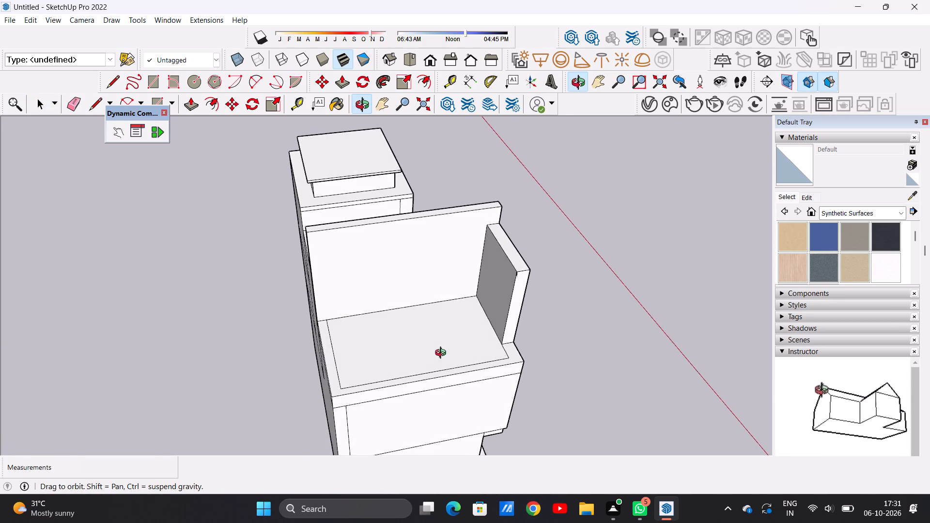
pyautogui.moveTo(443, 354); pyautogui.dragTo(444, 353, button='middle')
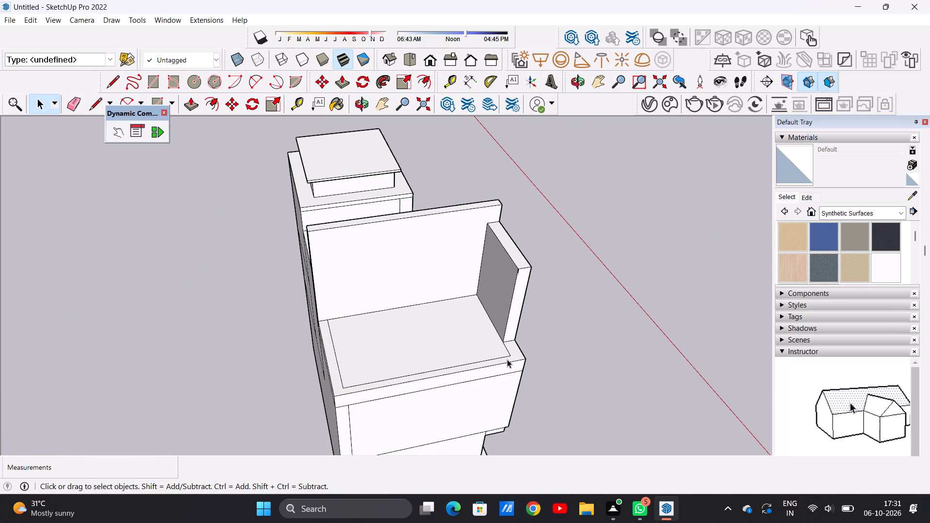
pyautogui.press('p')
pyautogui.scroll(8, 521, 341)
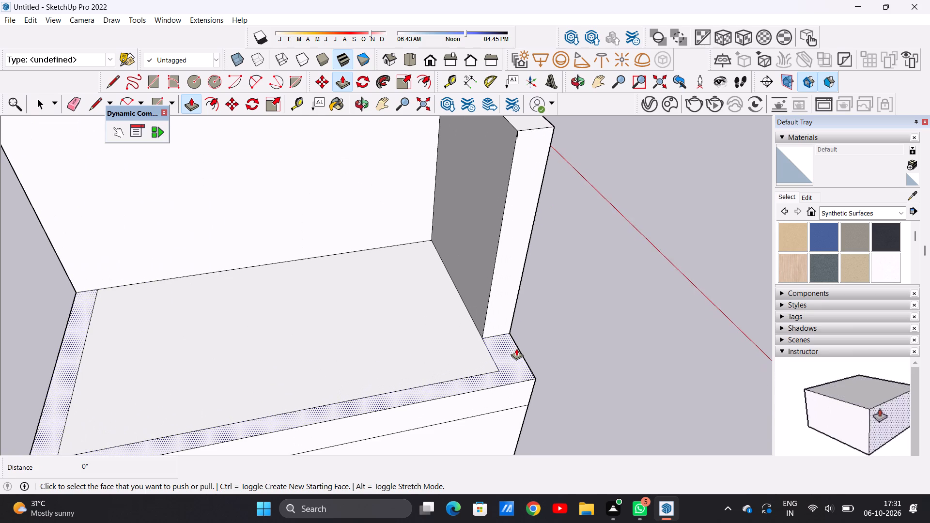
pyautogui.click(516, 348)
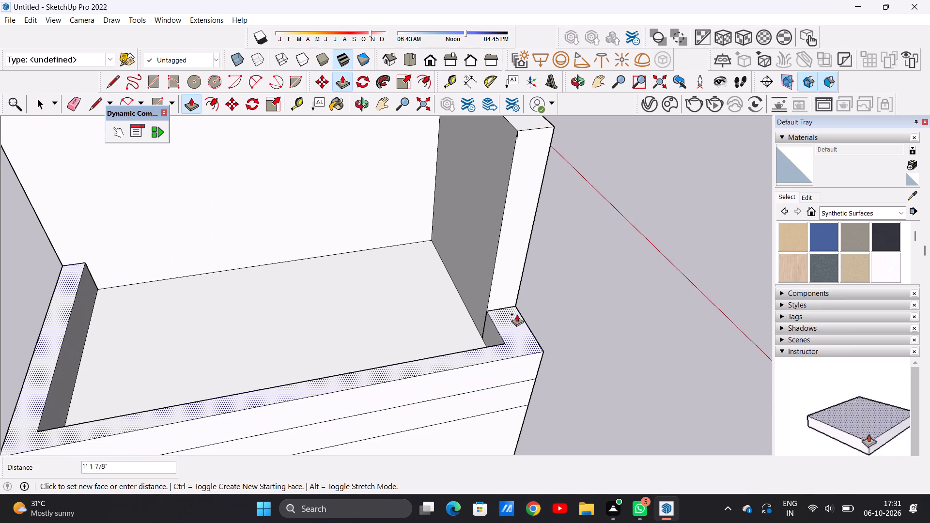
pyautogui.click(523, 283)
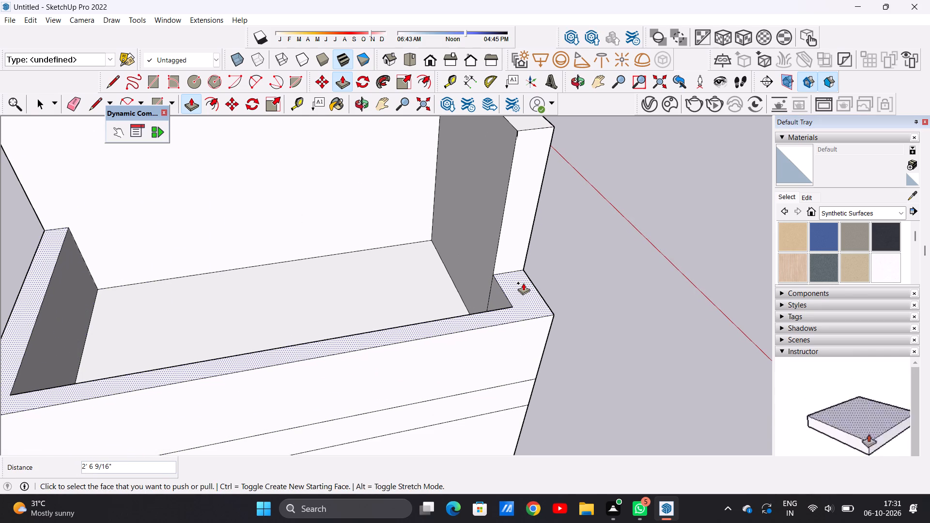
pyautogui.press('space')
# Examine the left roof parapet and its junction with the strip-patterned wall from the front, near and far.
pyautogui.scroll(-10, 437, 349)
pyautogui.moveTo(504, 342); pyautogui.dragTo(261, 298, button='middle')
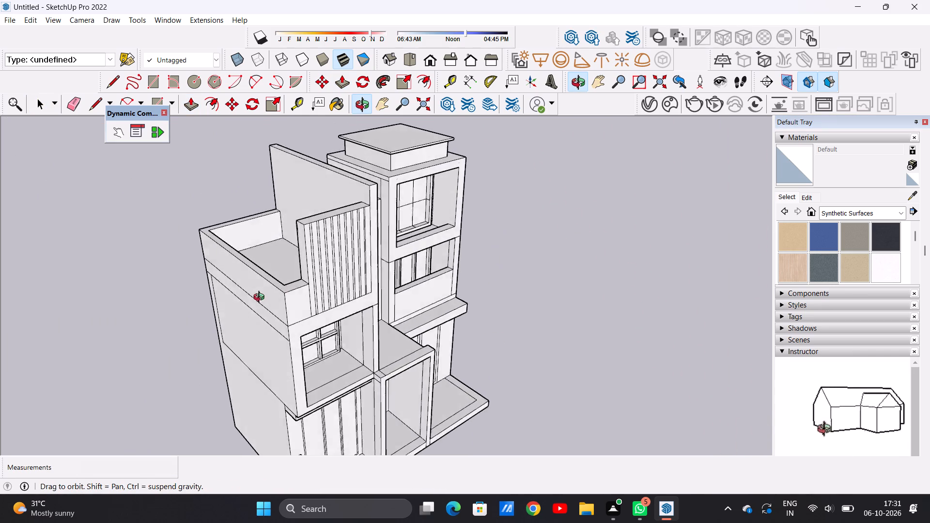
pyautogui.moveTo(261, 298); pyautogui.dragTo(201, 281, button='middle')
pyautogui.middleClick(201, 281)
pyautogui.moveTo(245, 285); pyautogui.dragTo(197, 262, button='middle')
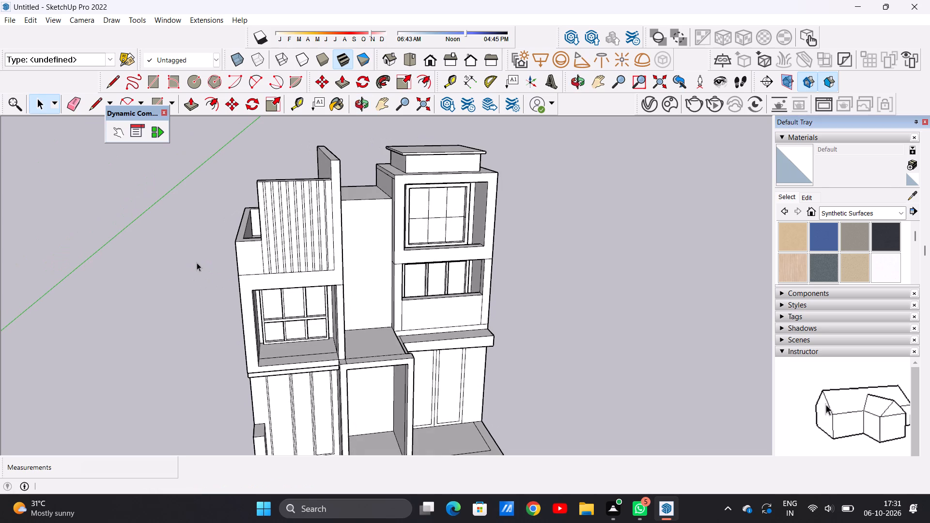
pyautogui.scroll(4, 243, 252)
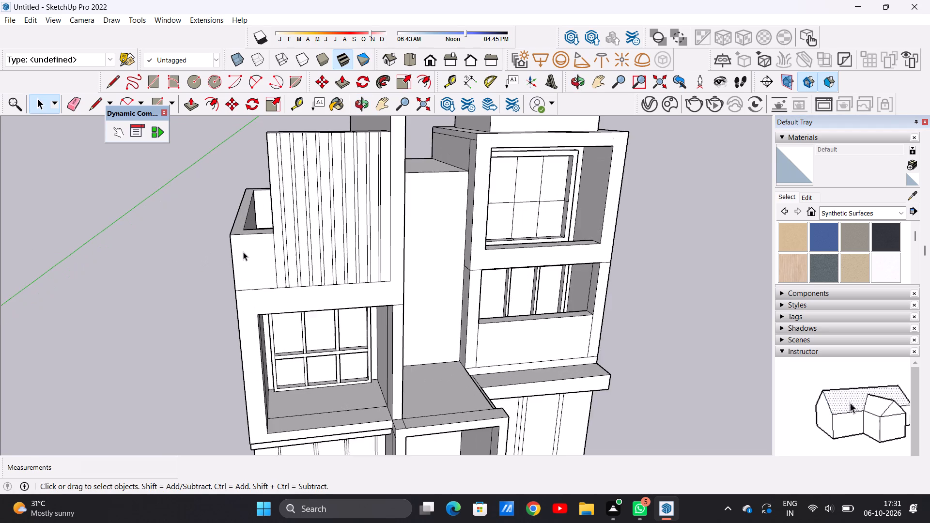
pyautogui.scroll(4, 243, 252)
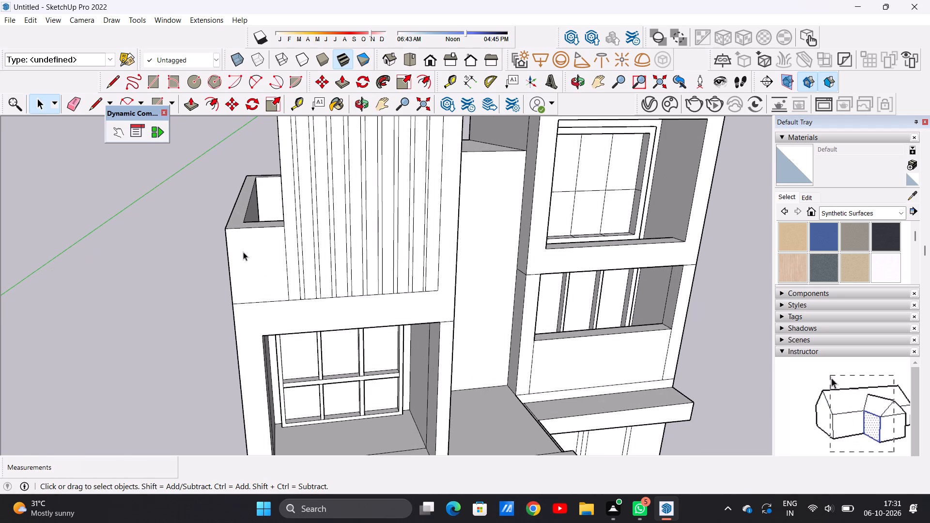
pyautogui.scroll(-11, 243, 252)
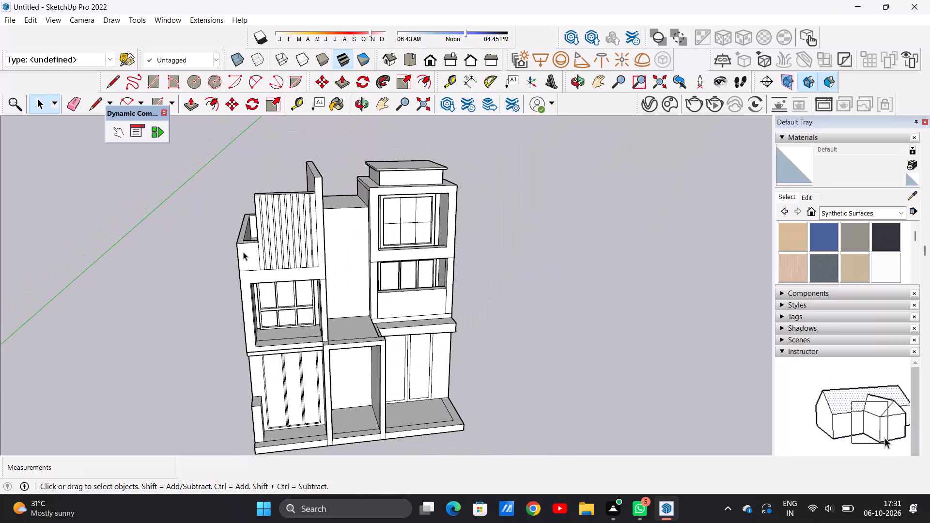
pyautogui.scroll(2, 243, 252)
pyautogui.scroll(-1, 241, 254)
pyautogui.scroll(5, 272, 259)
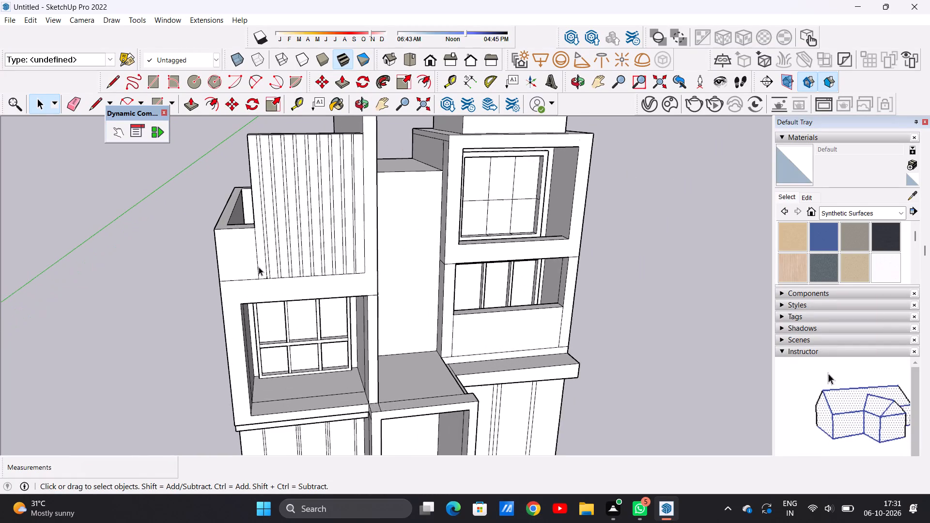
pyautogui.scroll(-13, 259, 267)
# Examine the whole house from the side and front, including the ground-floor doors and base platform.
pyautogui.moveTo(335, 369); pyautogui.dragTo(315, 355, button='middle')
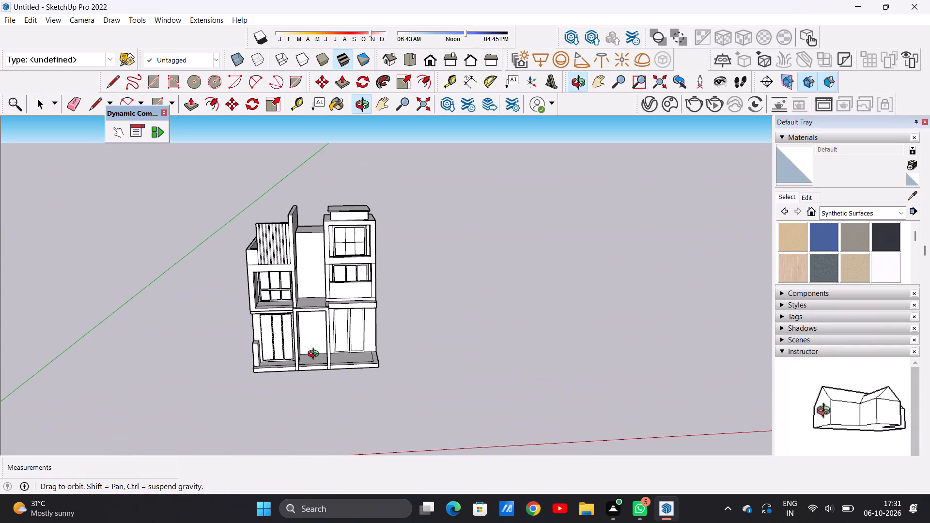
pyautogui.moveTo(315, 355); pyautogui.dragTo(303, 365, button='middle')
pyautogui.scroll(7, 307, 387)
pyautogui.scroll(-10, 322, 359)
pyautogui.moveTo(284, 334); pyautogui.dragTo(470, 295, button='middle')
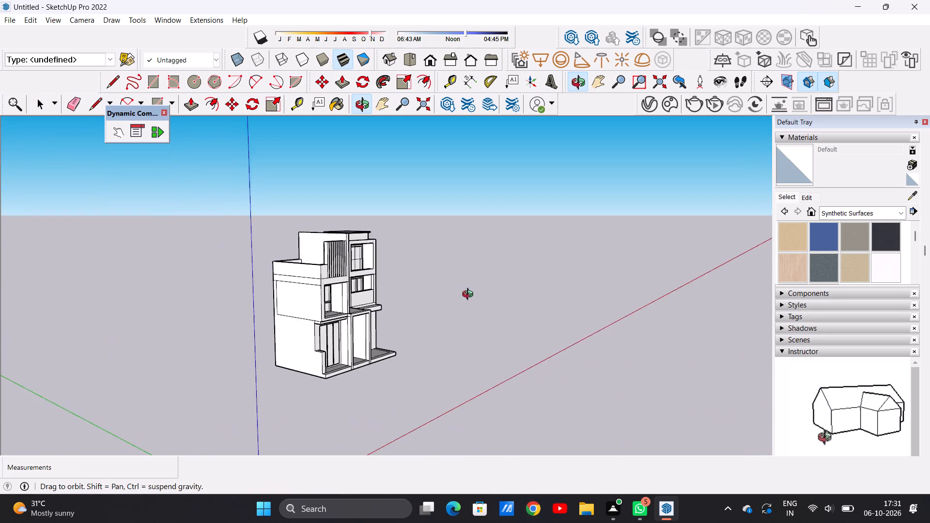
pyautogui.moveTo(470, 295); pyautogui.dragTo(197, 312, button='middle')
pyautogui.moveTo(277, 312); pyautogui.dragTo(359, 310, button='middle')
pyautogui.moveTo(494, 310); pyautogui.dragTo(529, 307, button='middle')
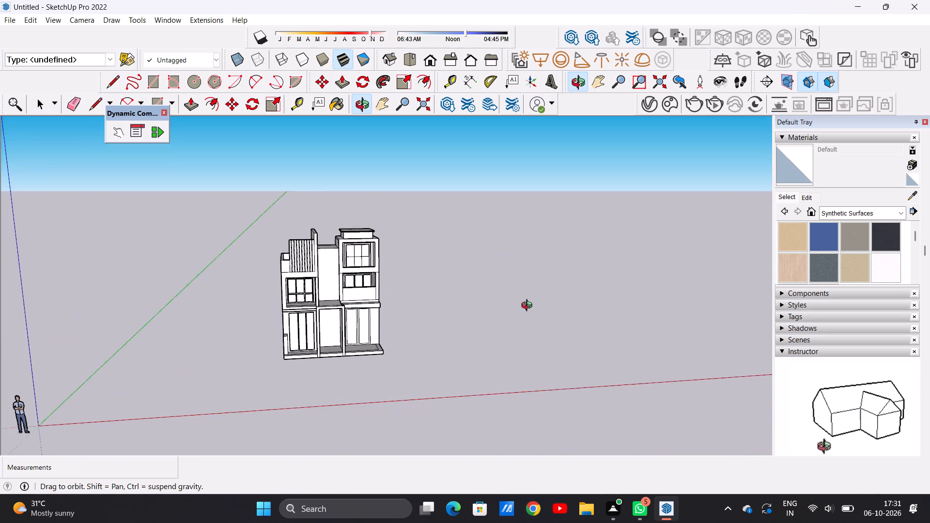
pyautogui.moveTo(529, 307); pyautogui.dragTo(493, 288, button='middle')
pyautogui.scroll(5, 328, 365)
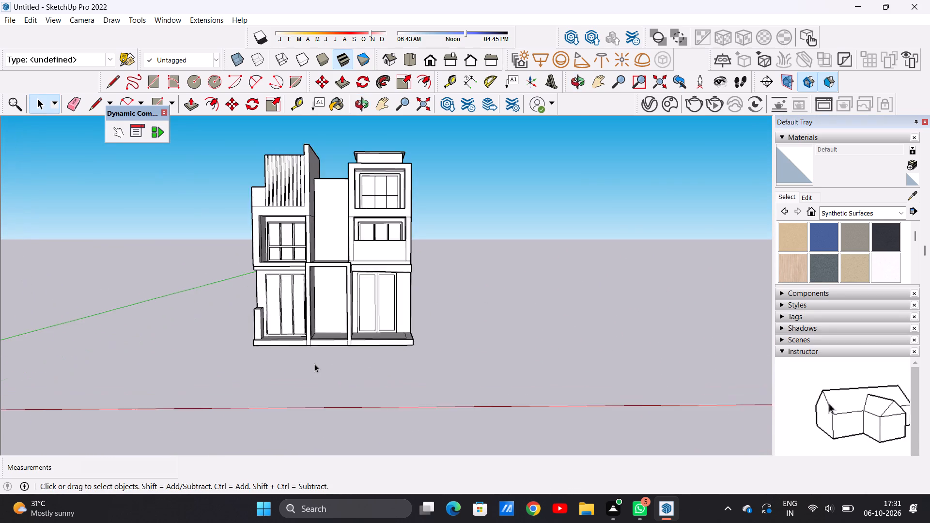
pyautogui.scroll(4, 314, 364)
pyautogui.scroll(-1, 312, 365)
pyautogui.scroll(2, 312, 365)
pyautogui.scroll(2, 249, 342)
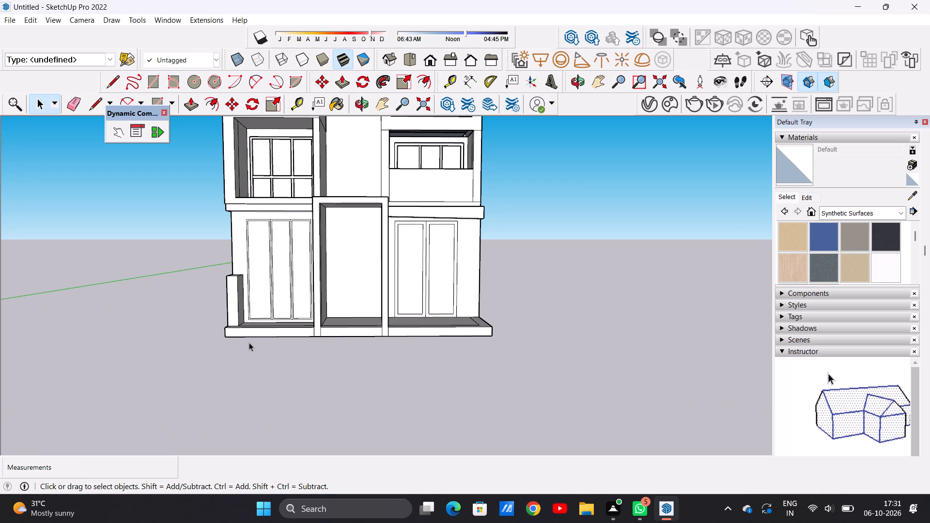
pyautogui.moveTo(251, 357); pyautogui.dragTo(253, 409, button='middle')
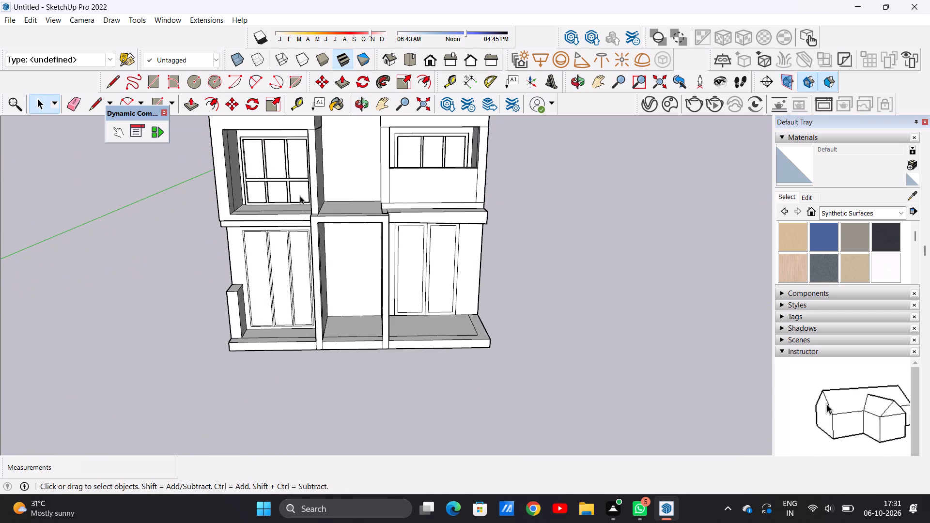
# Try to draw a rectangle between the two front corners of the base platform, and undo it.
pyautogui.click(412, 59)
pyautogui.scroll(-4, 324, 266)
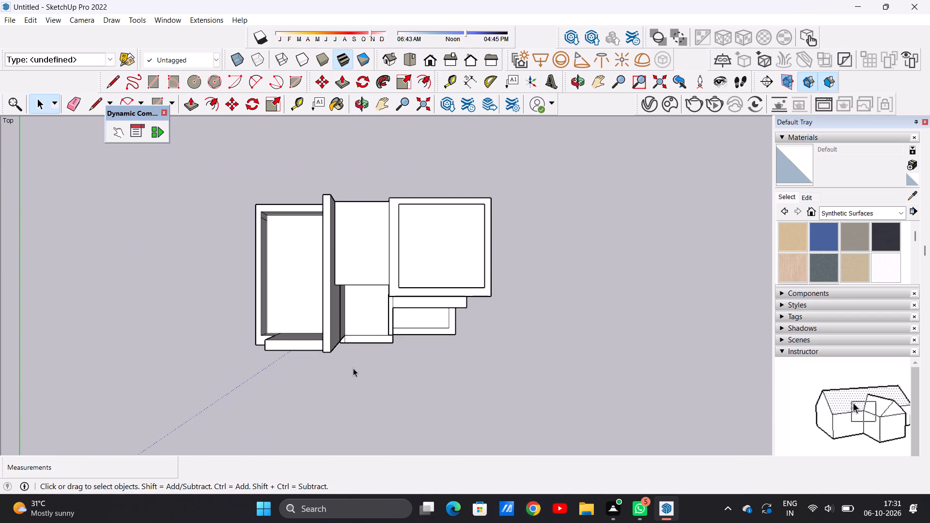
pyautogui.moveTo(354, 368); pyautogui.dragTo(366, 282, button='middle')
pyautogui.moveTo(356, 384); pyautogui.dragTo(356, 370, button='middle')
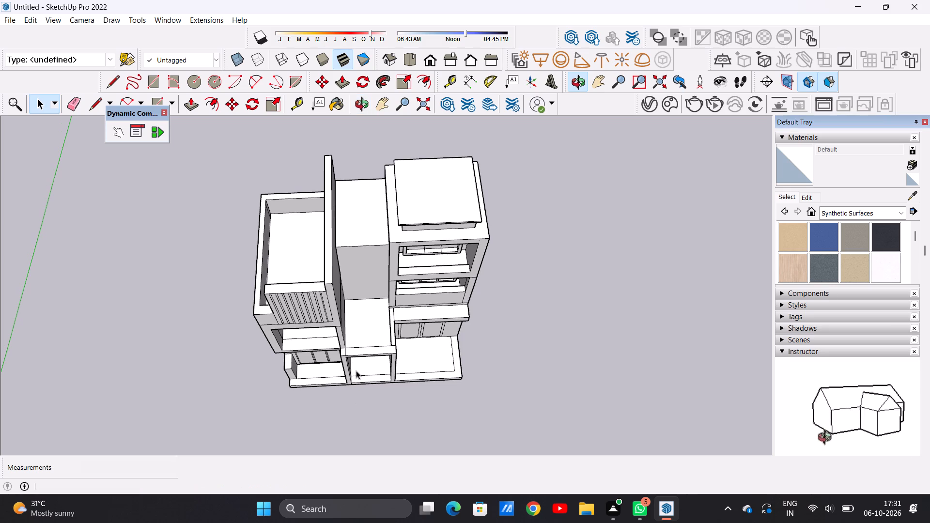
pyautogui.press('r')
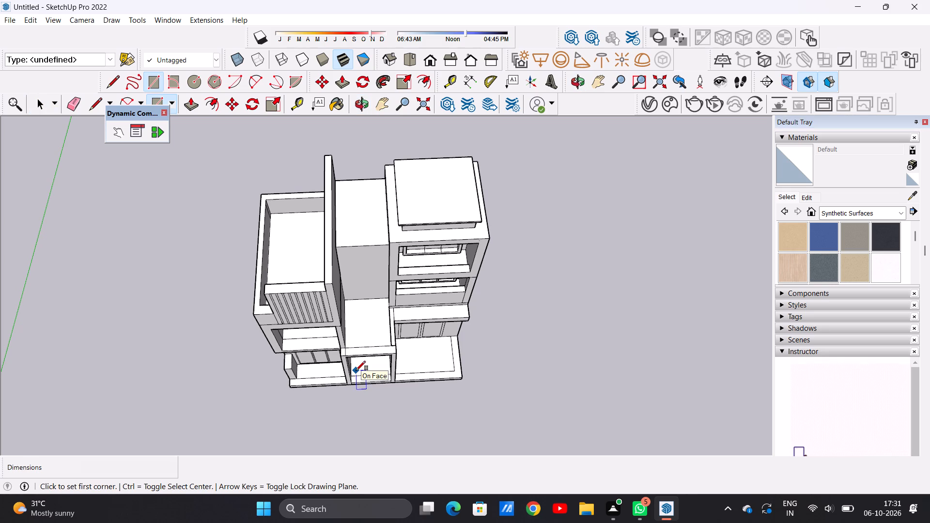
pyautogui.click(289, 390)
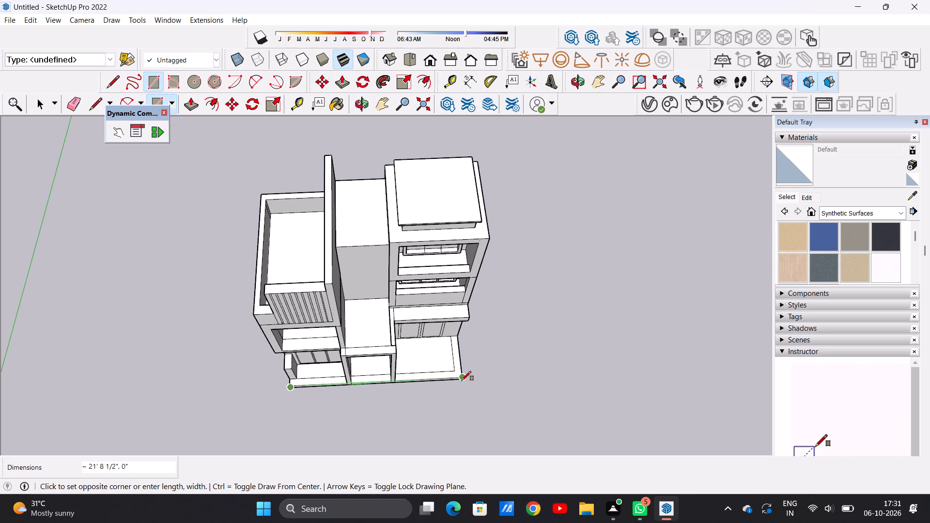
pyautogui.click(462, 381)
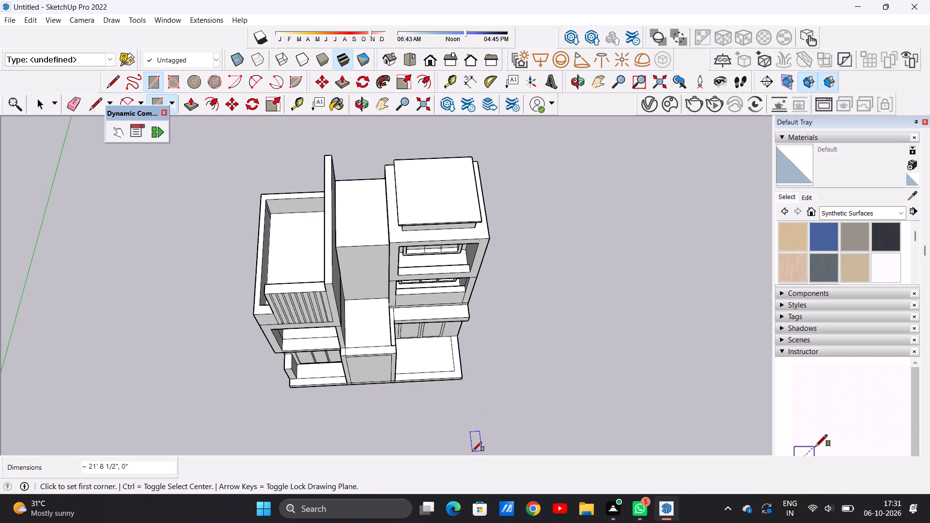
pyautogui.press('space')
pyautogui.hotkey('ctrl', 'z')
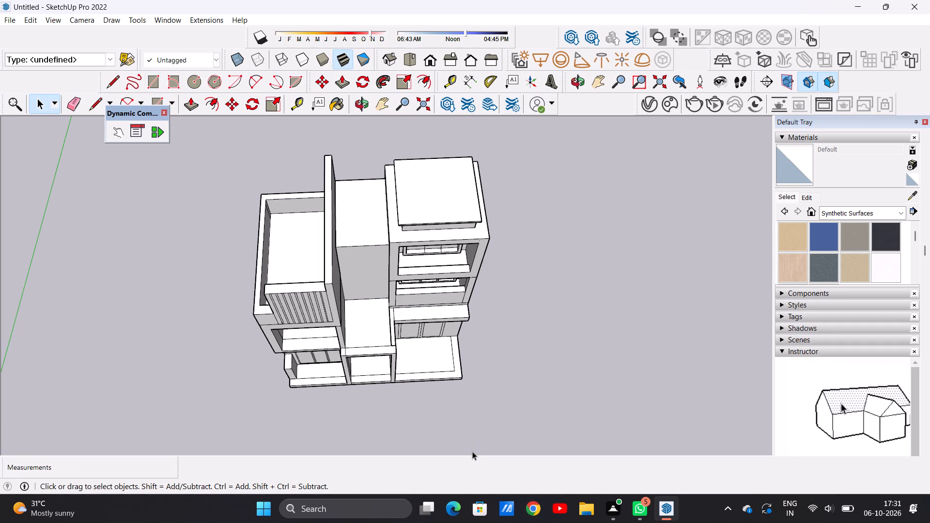
# Draw a rectangle about 21' 8 1/2" by 8' 11 15/16" extending forward from the base platform's front edge.
pyautogui.press('r')
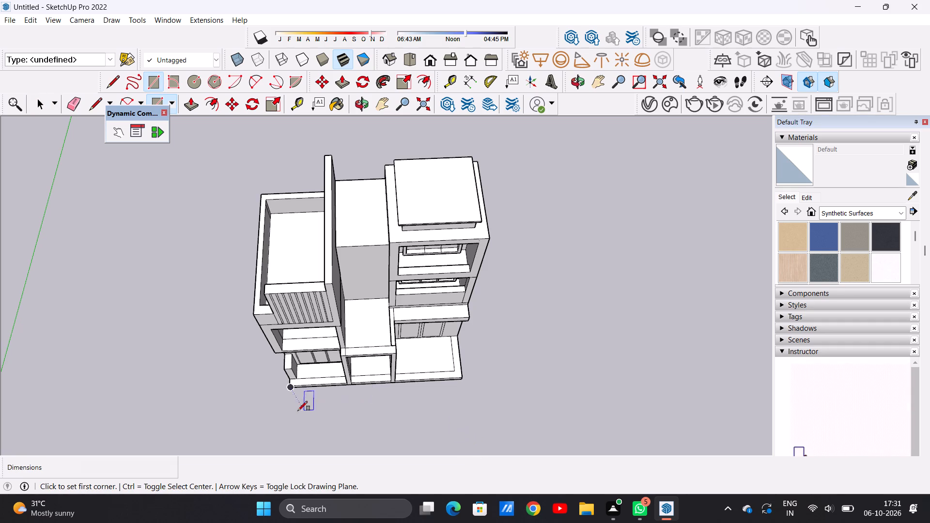
pyautogui.click(292, 387)
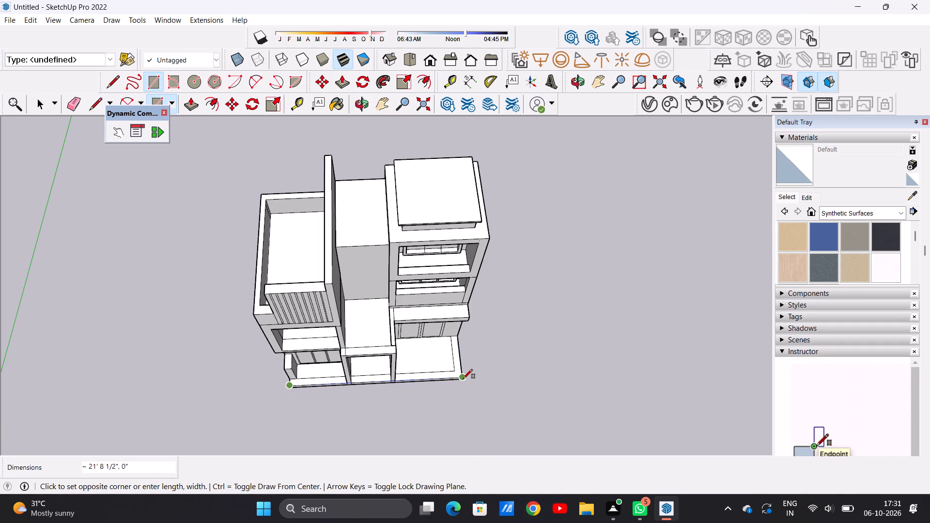
pyautogui.click(463, 379)
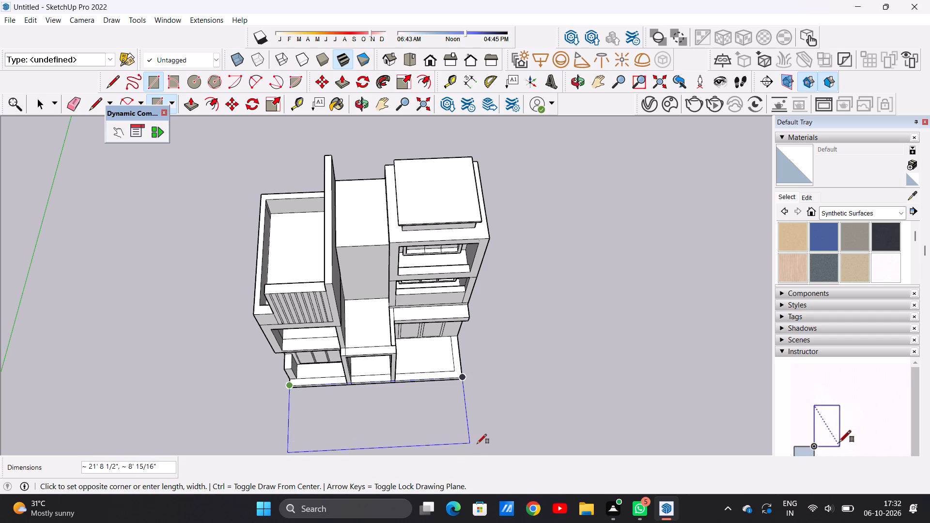
pyautogui.click(479, 450)
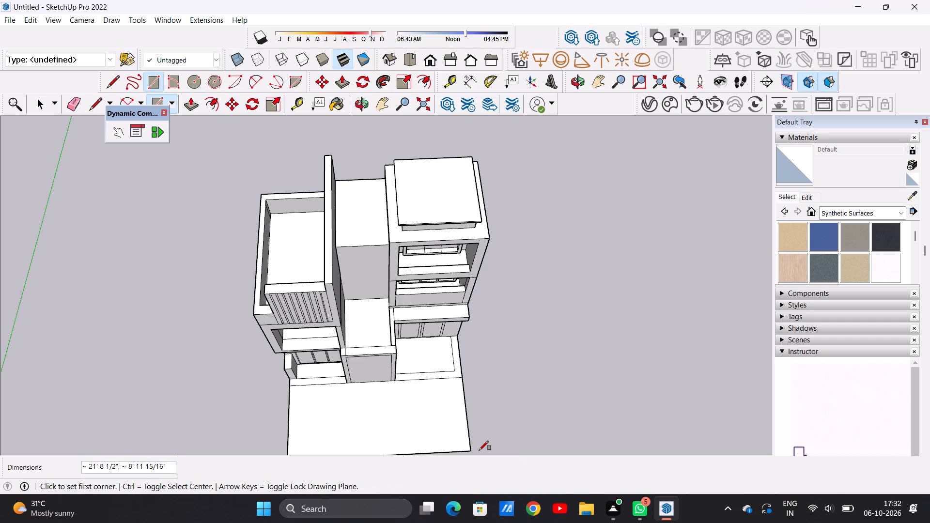
pyautogui.press('space')
# Copy the new forecourt rectangle 9" straight down, from the platform's upper front corner to its bottom corner.
pyautogui.scroll(-6, 445, 393)
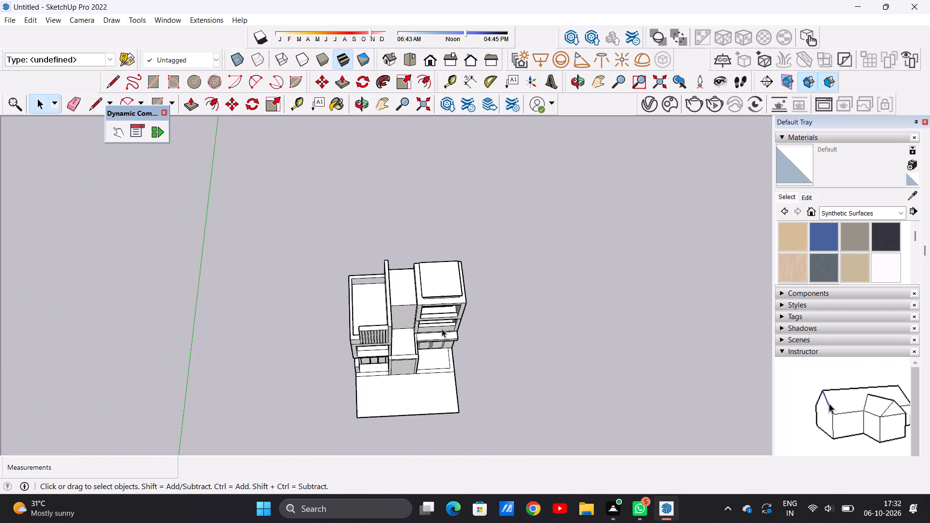
pyautogui.scroll(-1, 442, 329)
pyautogui.moveTo(431, 393); pyautogui.dragTo(416, 321, button='middle')
pyautogui.scroll(8, 365, 393)
pyautogui.moveTo(374, 403); pyautogui.dragTo(378, 330, button='middle')
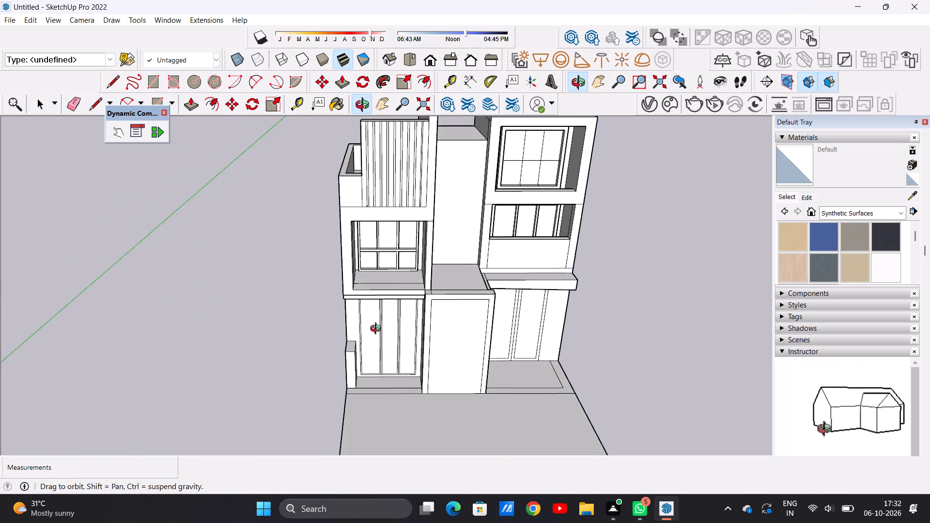
pyautogui.moveTo(378, 330); pyautogui.dragTo(374, 321, button='middle')
pyautogui.scroll(-5, 384, 367)
pyautogui.moveTo(350, 425); pyautogui.dragTo(469, 314, button='middle')
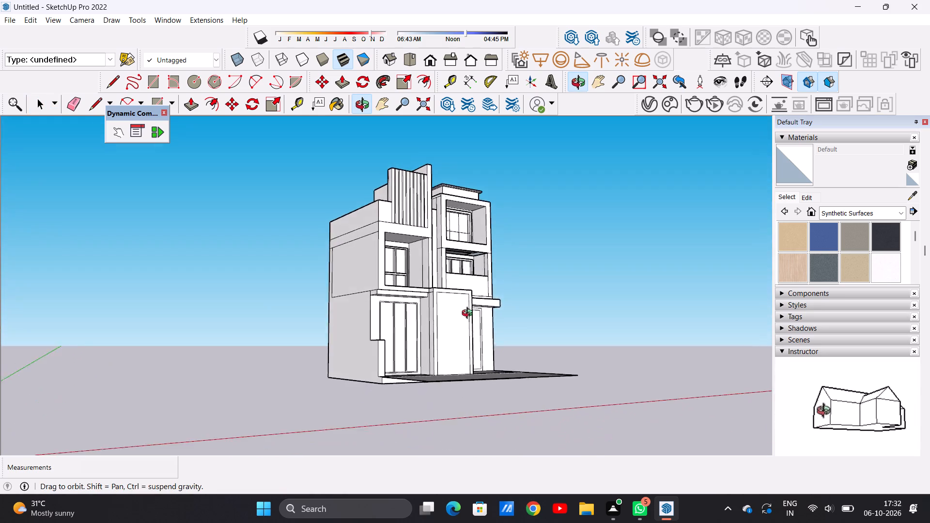
pyautogui.moveTo(469, 314); pyautogui.dragTo(411, 314, button='middle')
pyautogui.scroll(7, 408, 350)
pyautogui.doubleClick(364, 422)
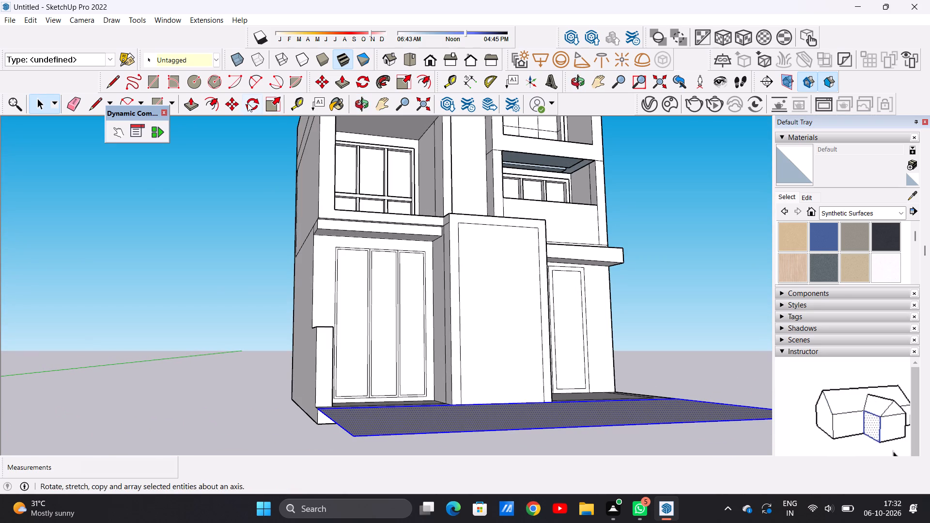
pyautogui.click(226, 105)
pyautogui.scroll(6, 340, 455)
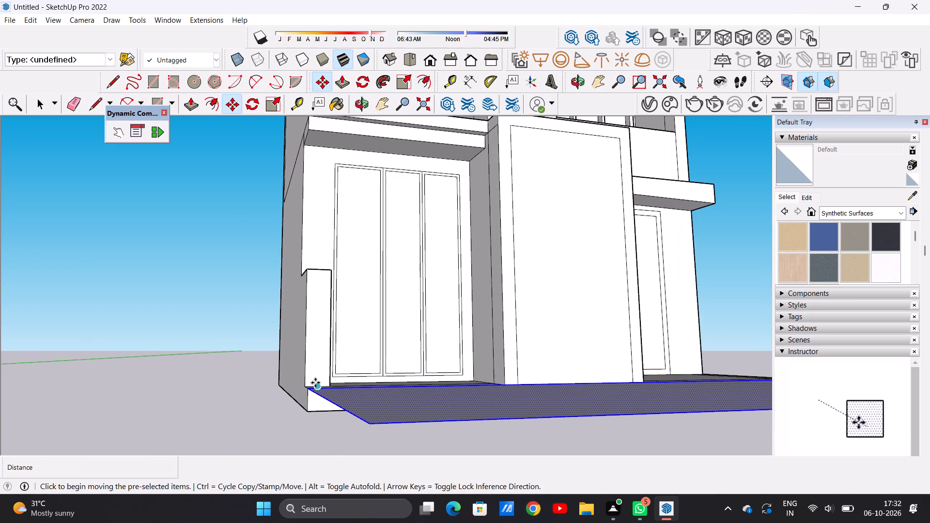
pyautogui.scroll(10, 313, 392)
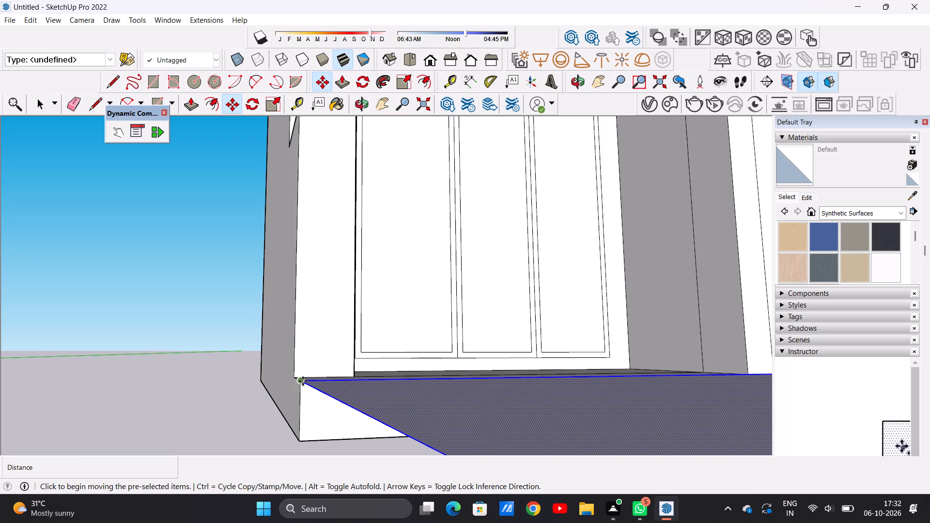
pyautogui.click(303, 381)
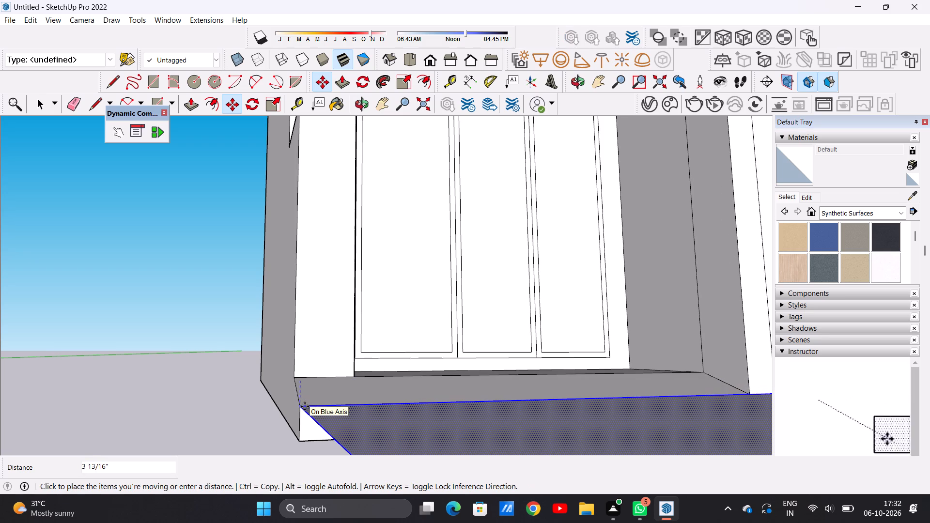
pyautogui.click(300, 442)
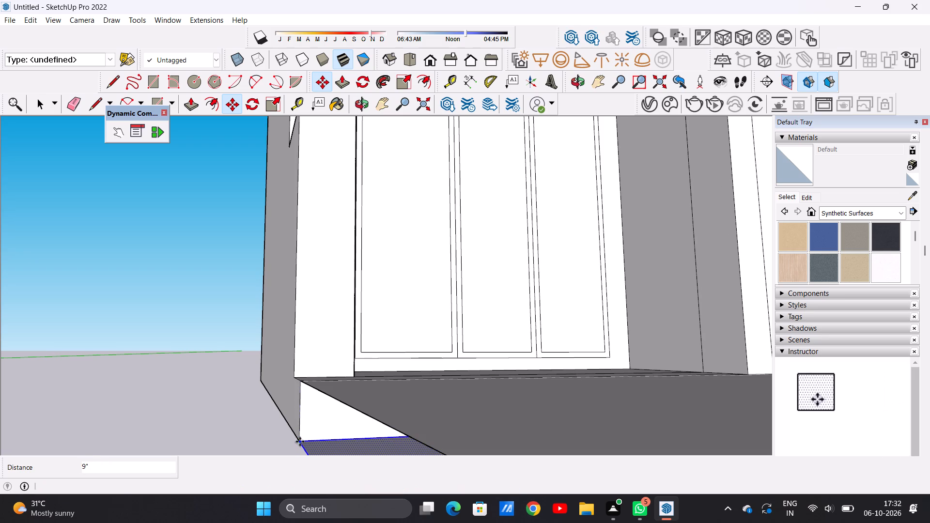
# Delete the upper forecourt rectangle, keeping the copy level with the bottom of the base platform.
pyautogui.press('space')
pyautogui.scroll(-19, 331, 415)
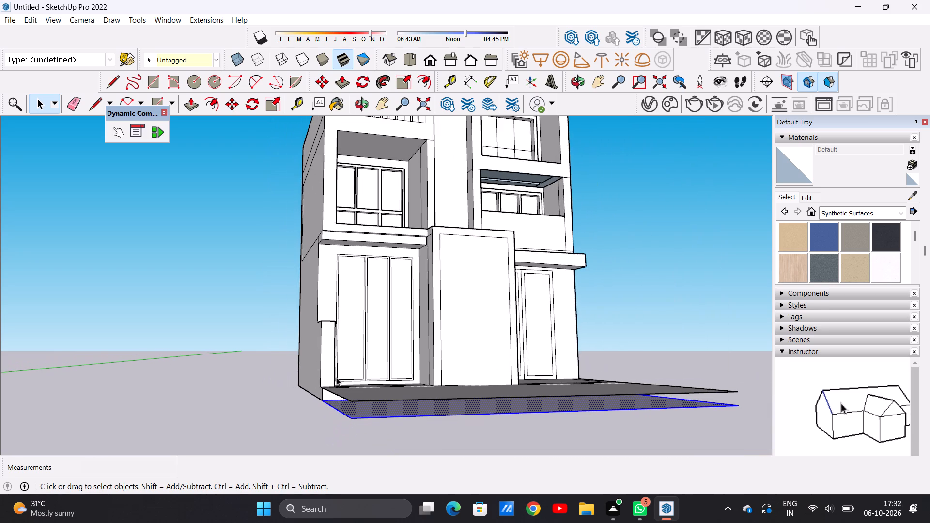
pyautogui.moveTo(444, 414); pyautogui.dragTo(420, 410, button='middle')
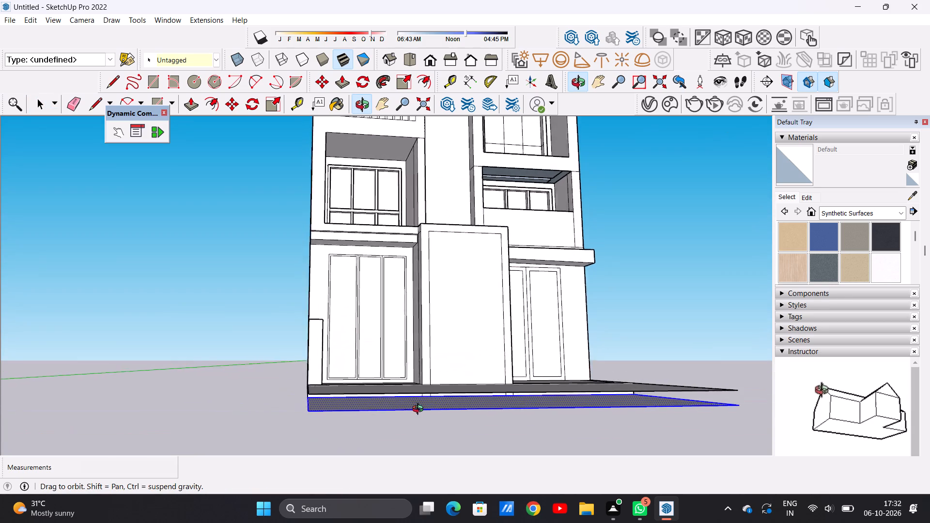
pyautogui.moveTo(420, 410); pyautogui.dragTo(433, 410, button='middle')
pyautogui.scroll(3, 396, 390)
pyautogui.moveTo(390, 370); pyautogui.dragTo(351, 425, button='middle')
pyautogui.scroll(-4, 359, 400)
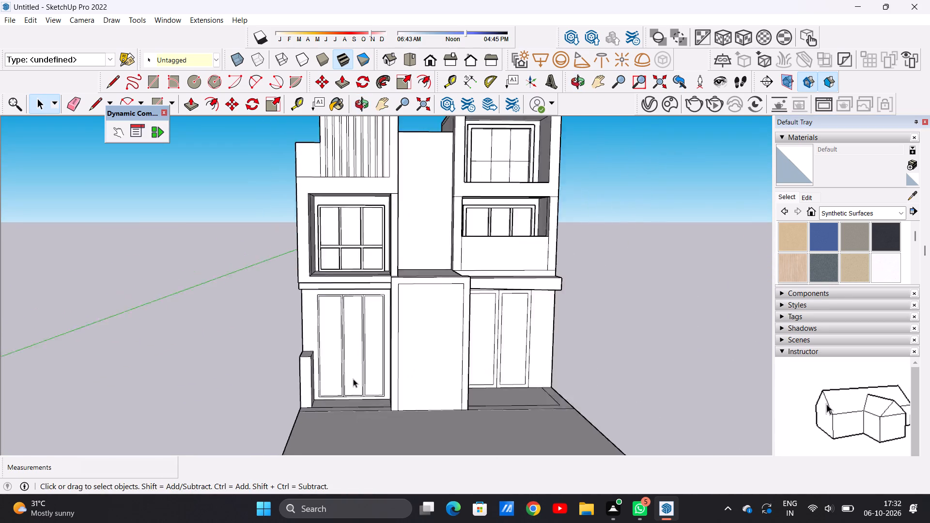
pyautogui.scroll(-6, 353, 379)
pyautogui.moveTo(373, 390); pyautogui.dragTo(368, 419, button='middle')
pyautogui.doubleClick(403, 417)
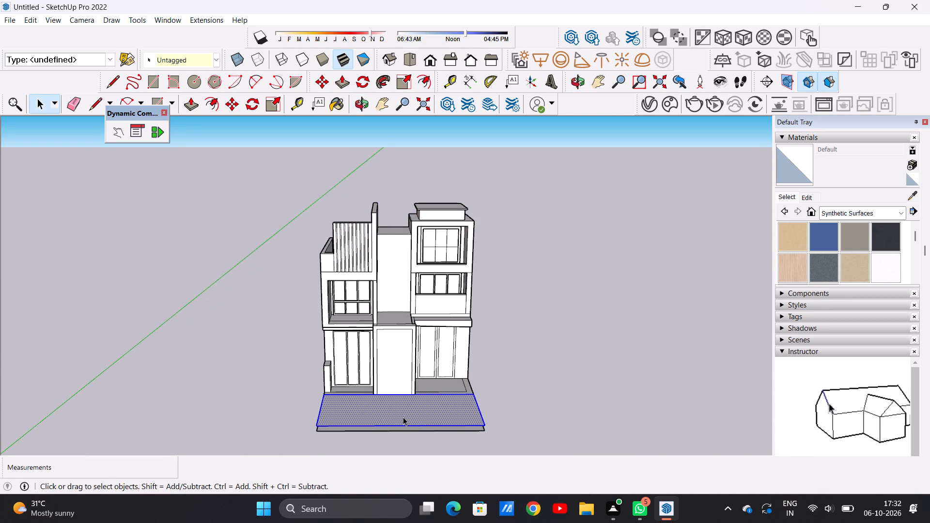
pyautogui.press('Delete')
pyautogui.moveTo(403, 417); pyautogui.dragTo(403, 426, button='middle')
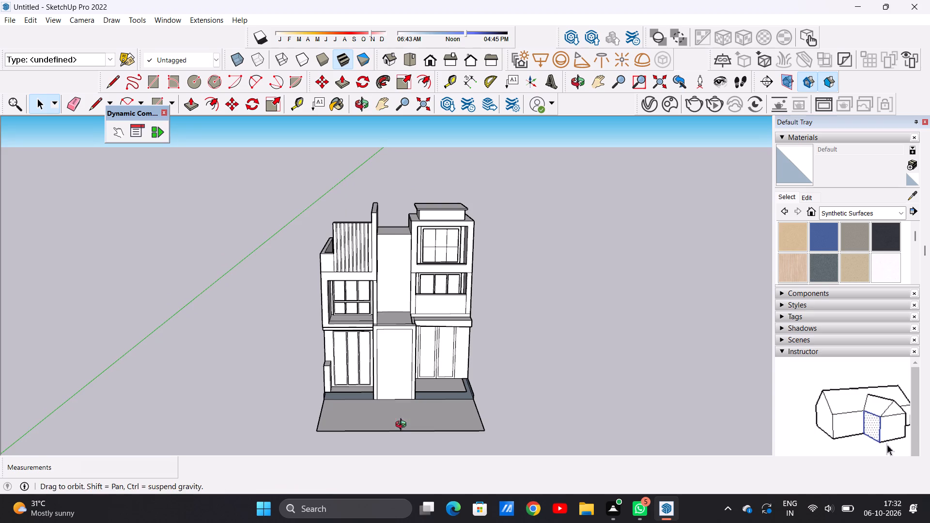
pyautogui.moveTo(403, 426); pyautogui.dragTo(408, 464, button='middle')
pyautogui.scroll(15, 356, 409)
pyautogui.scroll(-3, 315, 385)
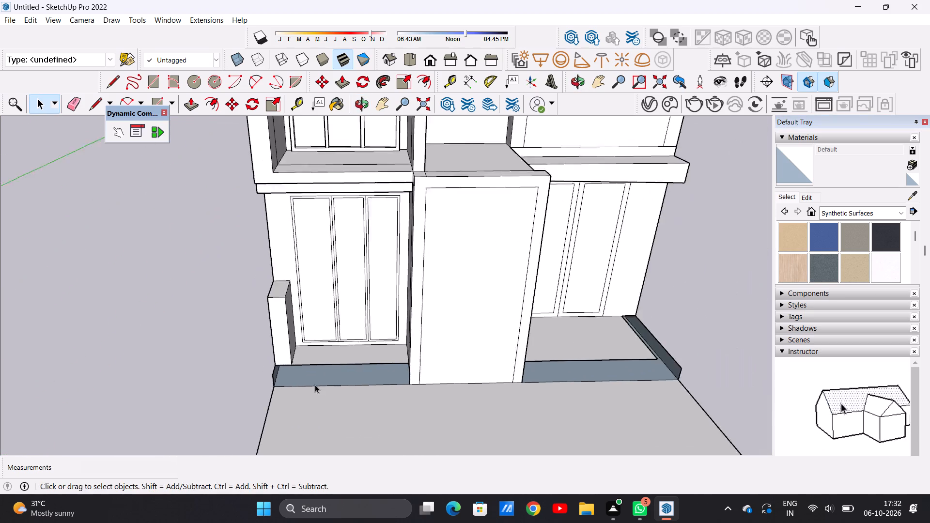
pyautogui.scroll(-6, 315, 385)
# Undo the deletion, the 9" downward copy and the original forecourt rectangle.
pyautogui.hotkey('ctrl', 'z')
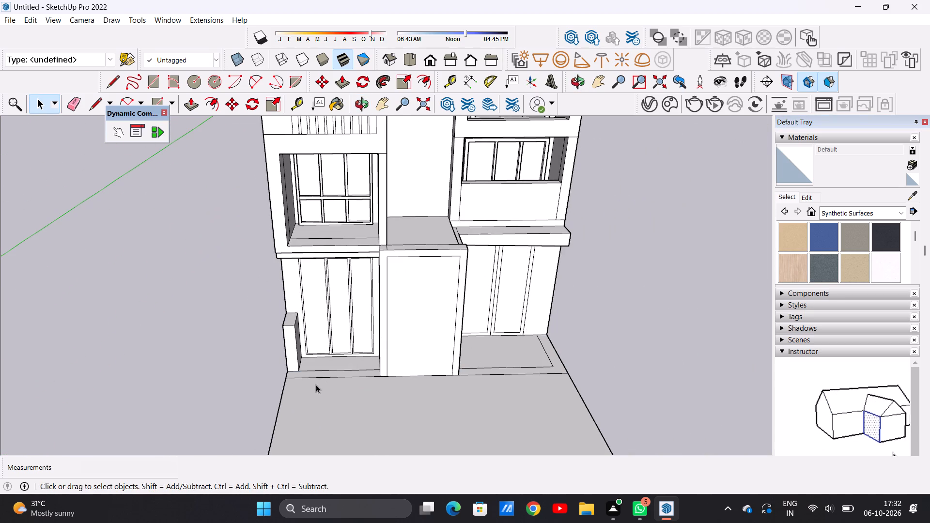
pyautogui.hotkey('ctrl', 'z')
pyautogui.hotkey('ctrl', 'z')
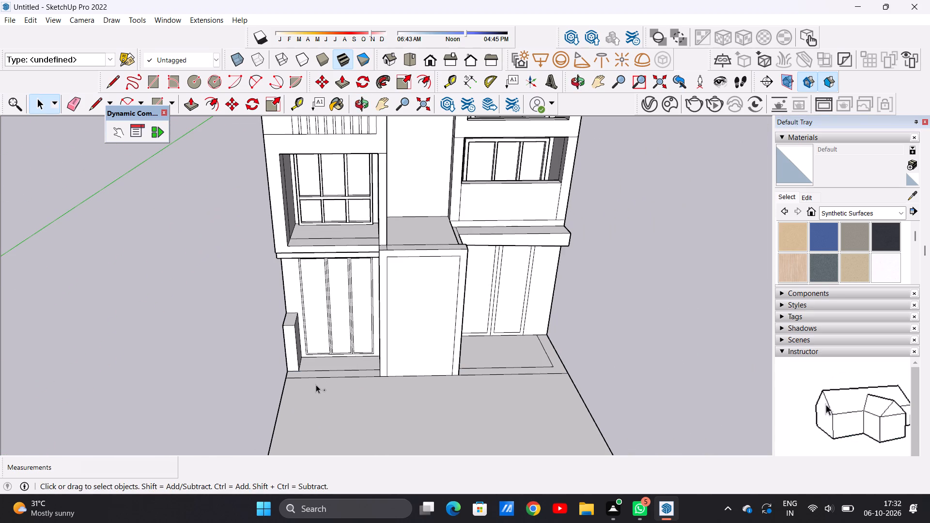
pyautogui.press('space')
# Draw a rectangle about 21' 8 1/2" by 8' 1 9/16" extending forward from the base platform's bottom front edge.
pyautogui.moveTo(353, 423); pyautogui.dragTo(349, 383, button='middle')
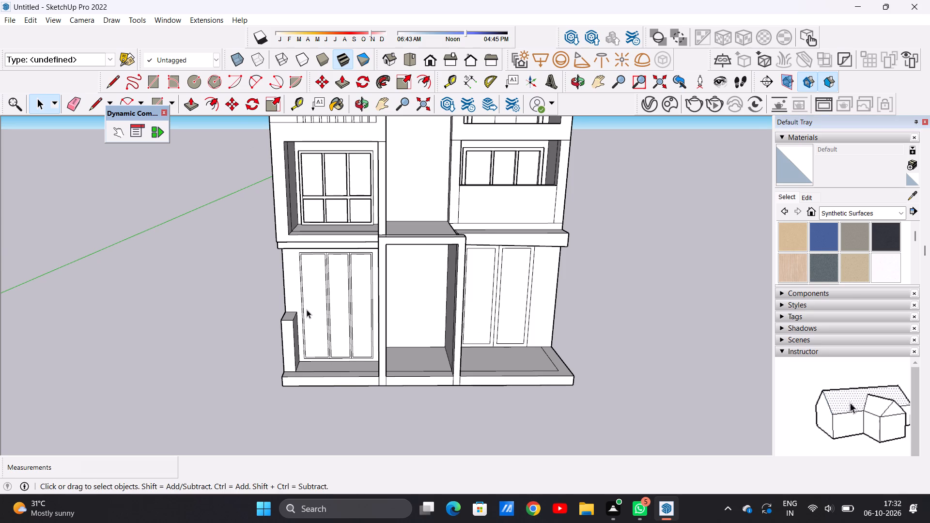
pyautogui.press('r')
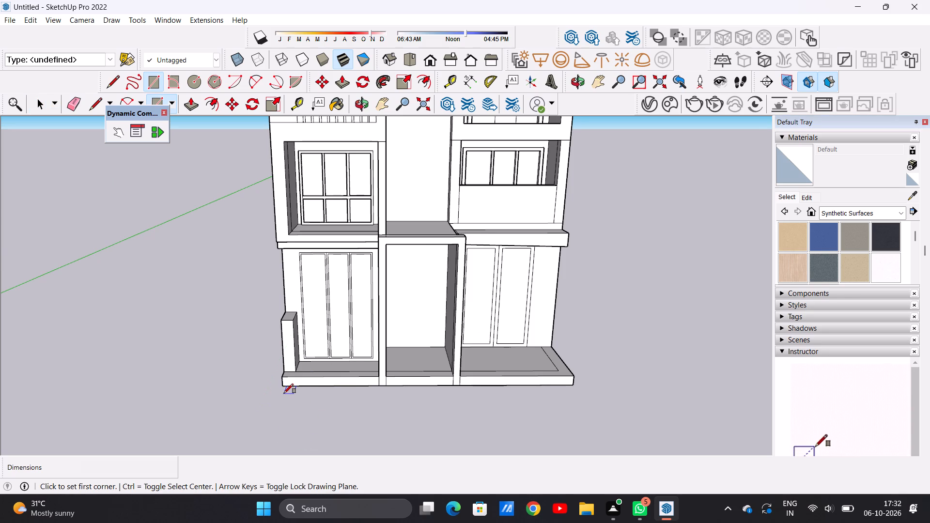
pyautogui.click(283, 390)
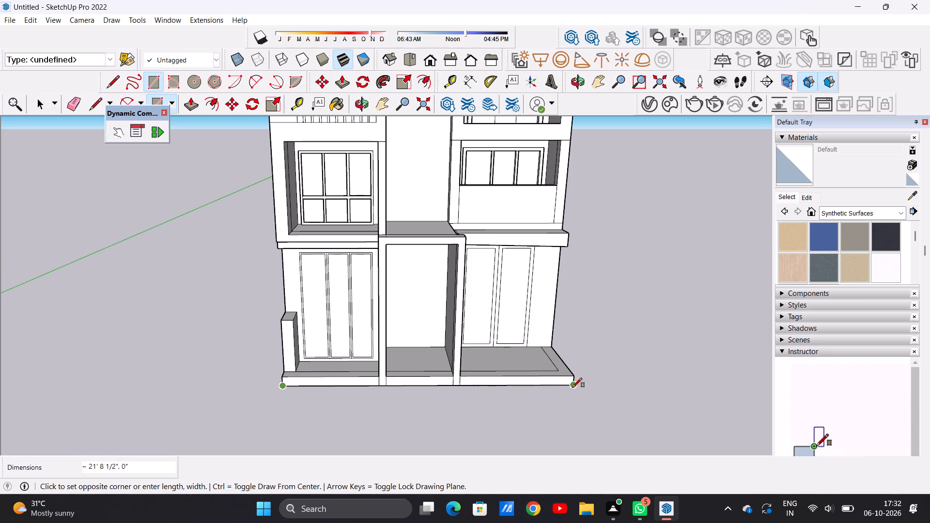
pyautogui.click(573, 387)
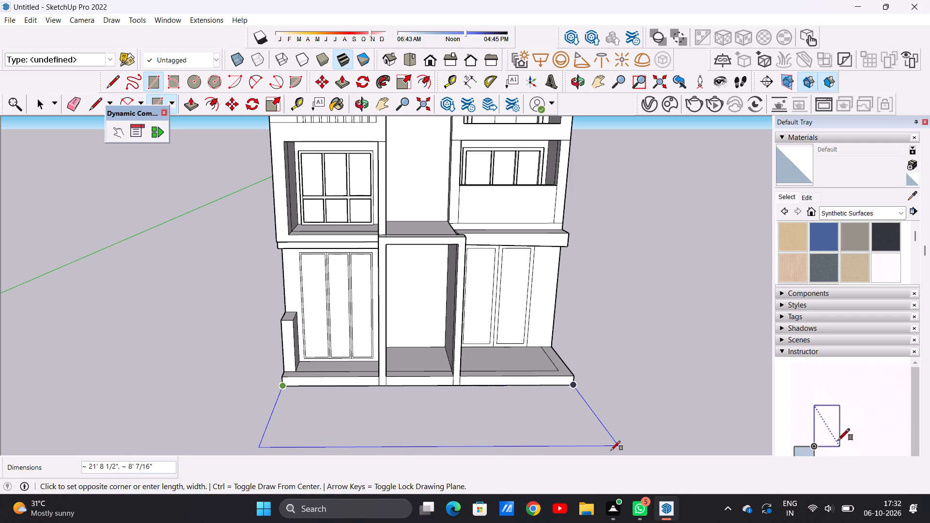
pyautogui.click(611, 451)
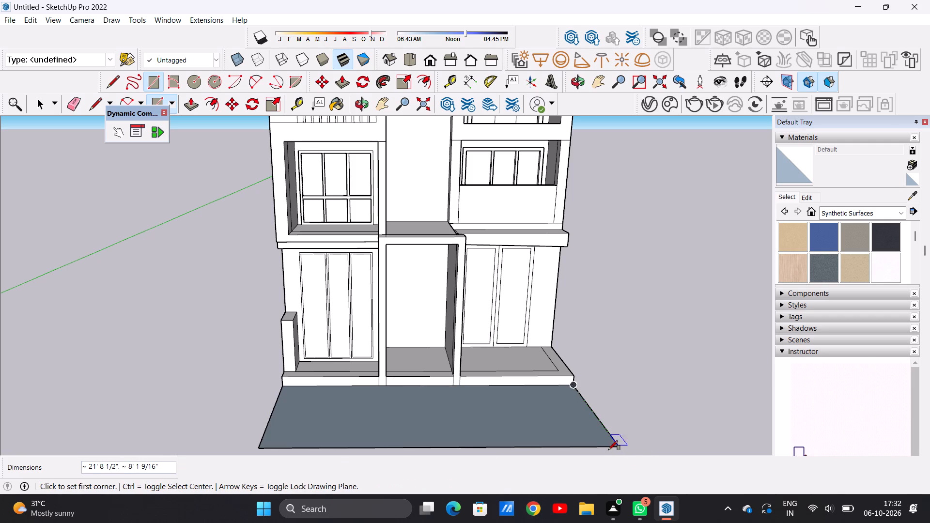
pyautogui.press('space')
# Examine the new forecourt rectangle against the base platform and ground-floor entrance from above.
pyautogui.scroll(-10, 545, 421)
pyautogui.moveTo(495, 353); pyautogui.dragTo(463, 431, button='middle')
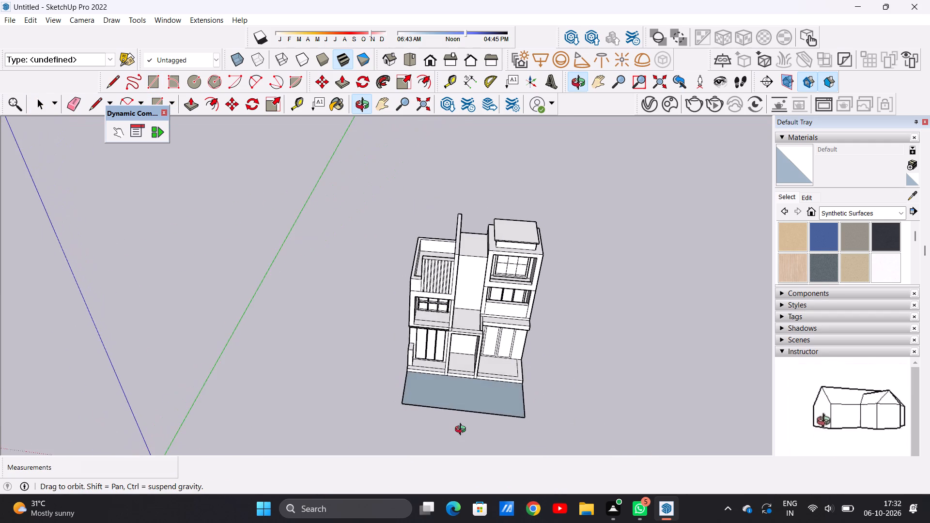
pyautogui.moveTo(463, 431); pyautogui.dragTo(463, 431, button='middle')
pyautogui.scroll(7, 500, 414)
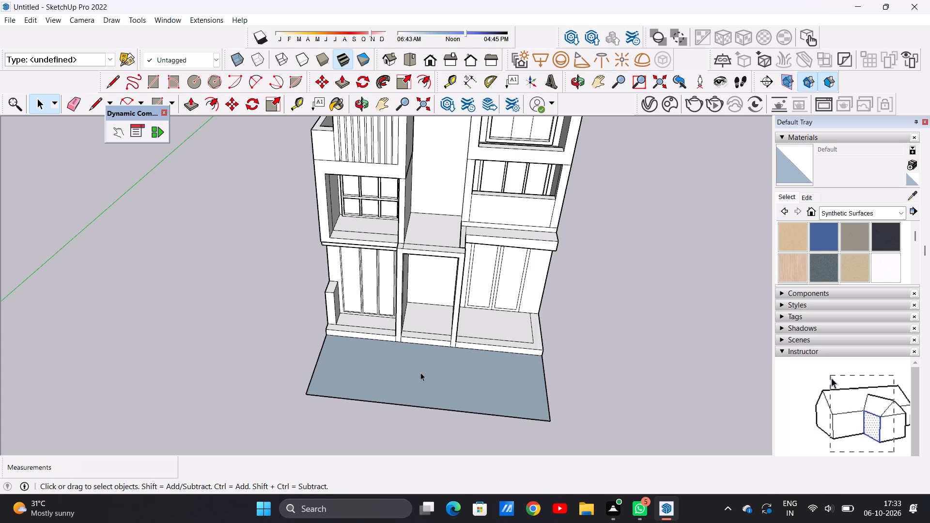
pyautogui.scroll(-9, 429, 336)
pyautogui.scroll(1, 471, 323)
pyautogui.scroll(5, 426, 384)
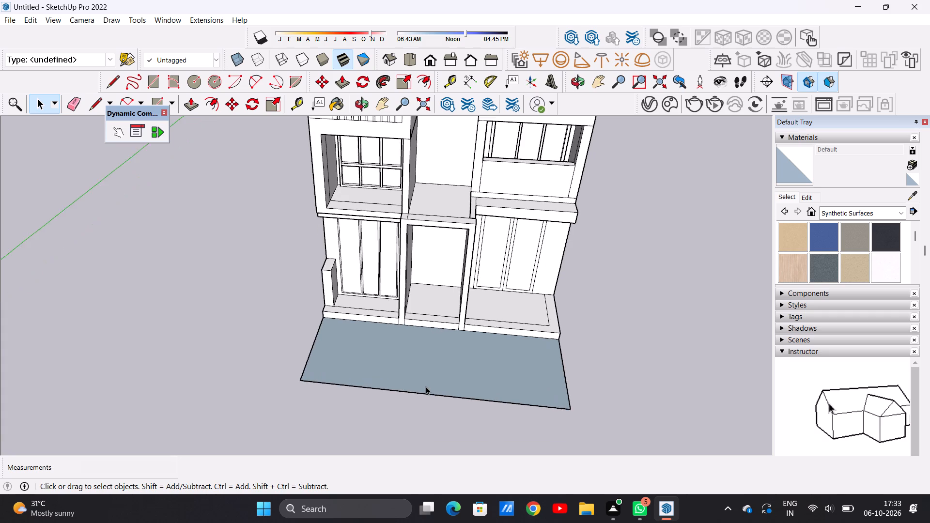
pyautogui.scroll(2, 426, 386)
pyautogui.scroll(-6, 415, 374)
pyautogui.moveTo(412, 373); pyautogui.dragTo(433, 405, button='middle')
pyautogui.scroll(-1, 438, 390)
pyautogui.scroll(3, 444, 371)
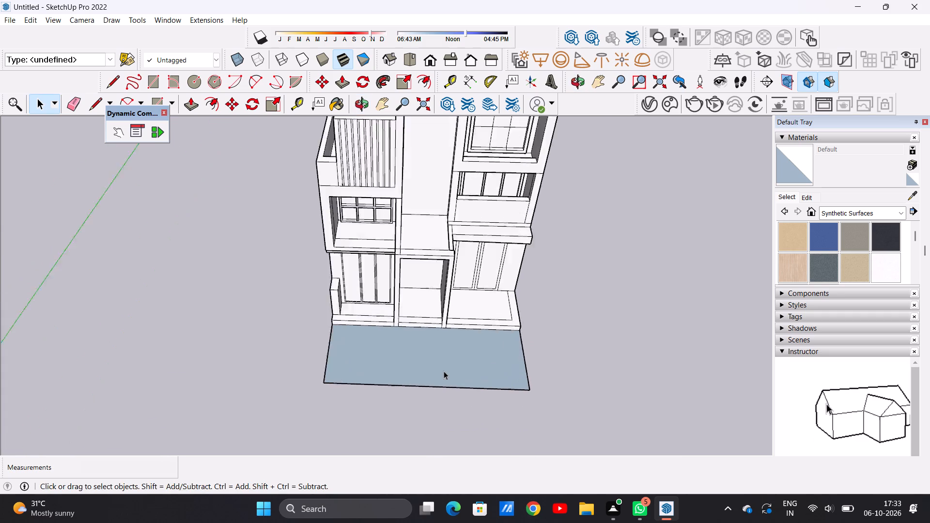
pyautogui.scroll(4, 444, 371)
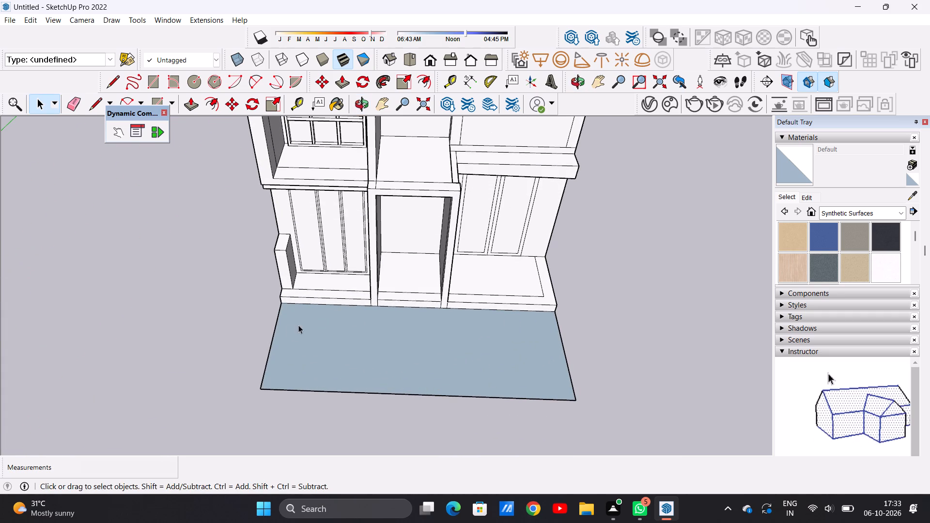
pyautogui.scroll(5, 377, 315)
pyautogui.scroll(-8, 365, 304)
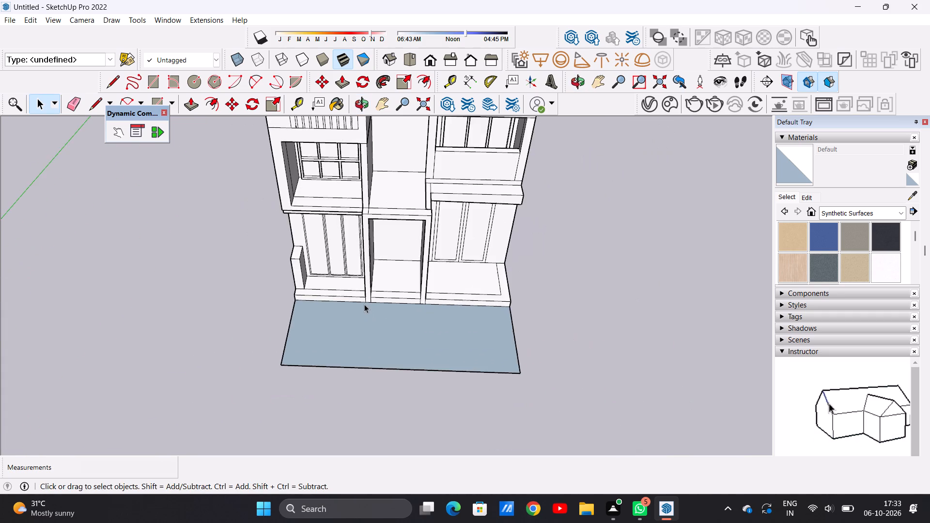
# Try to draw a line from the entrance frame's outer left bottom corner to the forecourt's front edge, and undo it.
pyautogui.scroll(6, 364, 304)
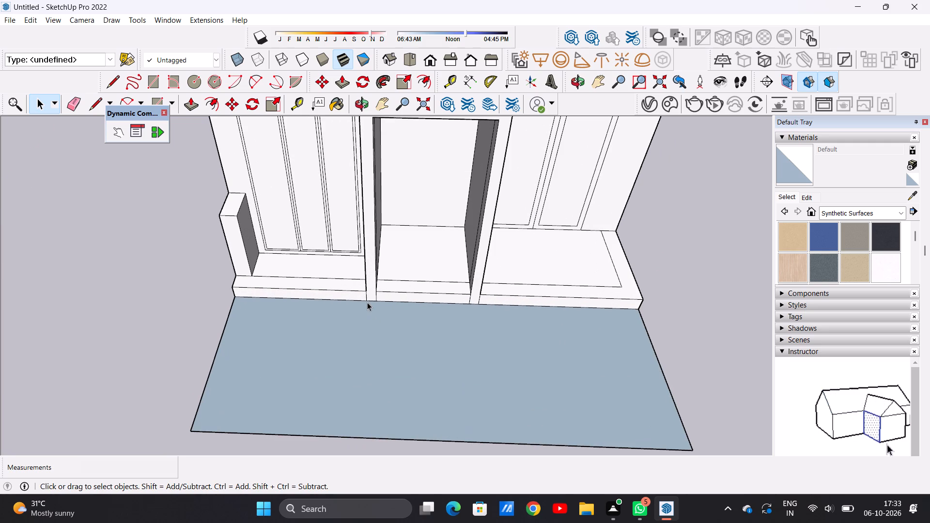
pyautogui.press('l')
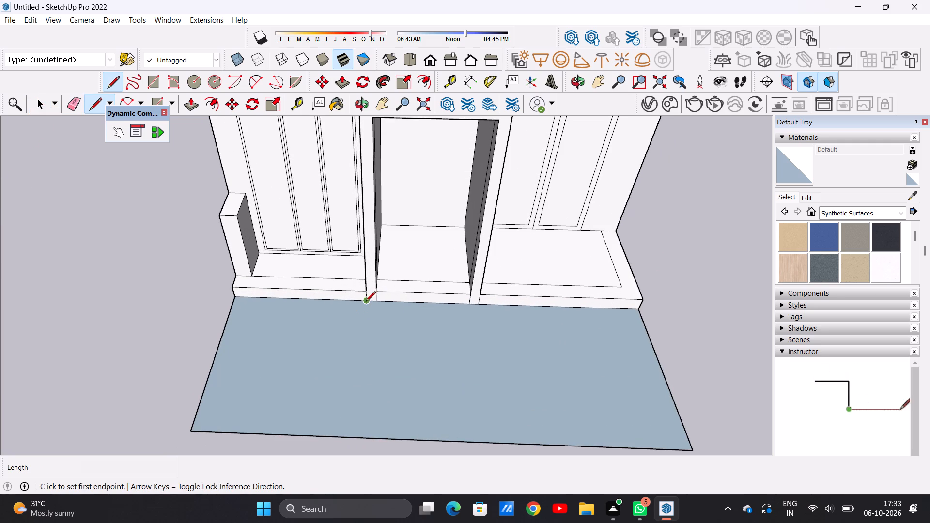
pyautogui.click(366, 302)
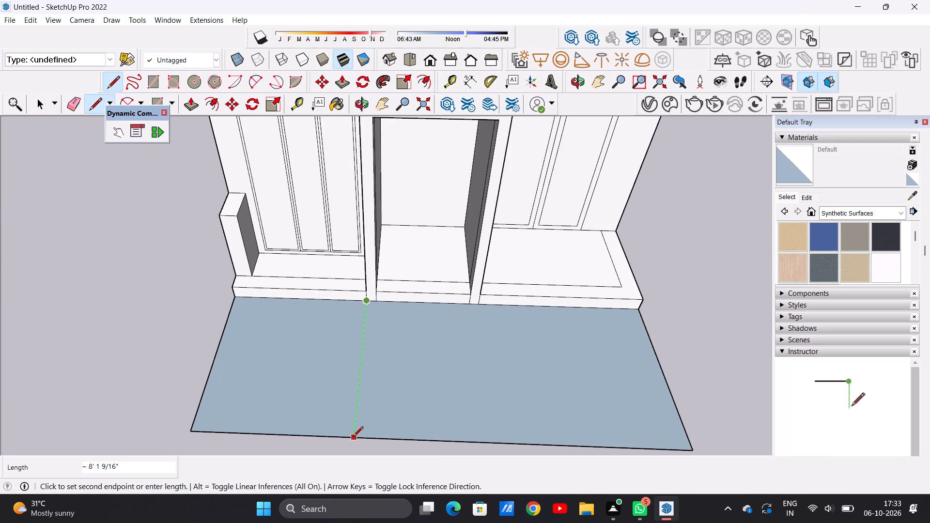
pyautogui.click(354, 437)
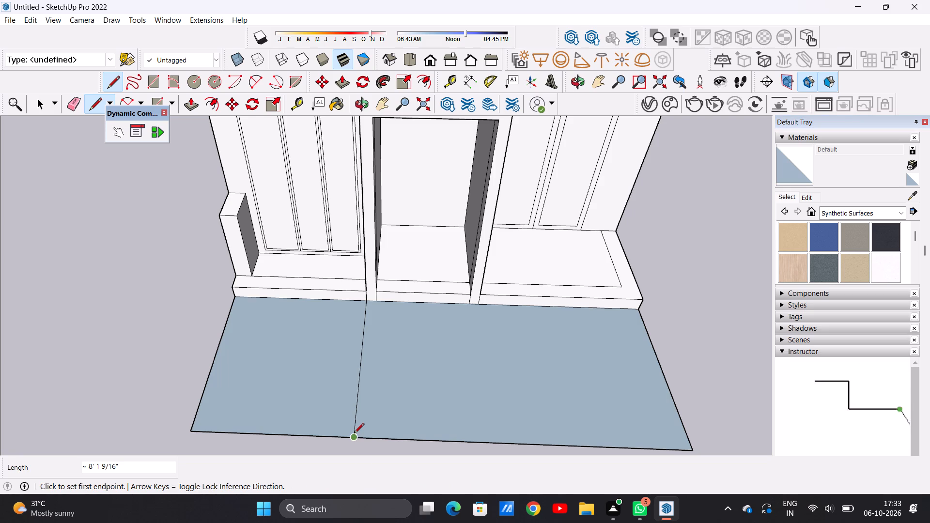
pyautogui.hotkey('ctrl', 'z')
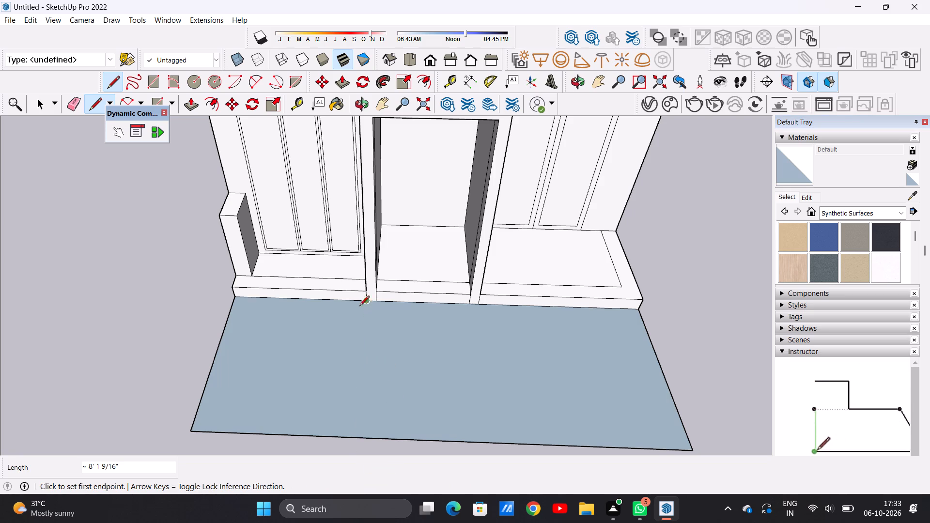
# Draw two lines about 8' 1 9/16" long across the forecourt, from the entrance frame's outer bottom corners to the front edge.
pyautogui.scroll(4, 360, 307)
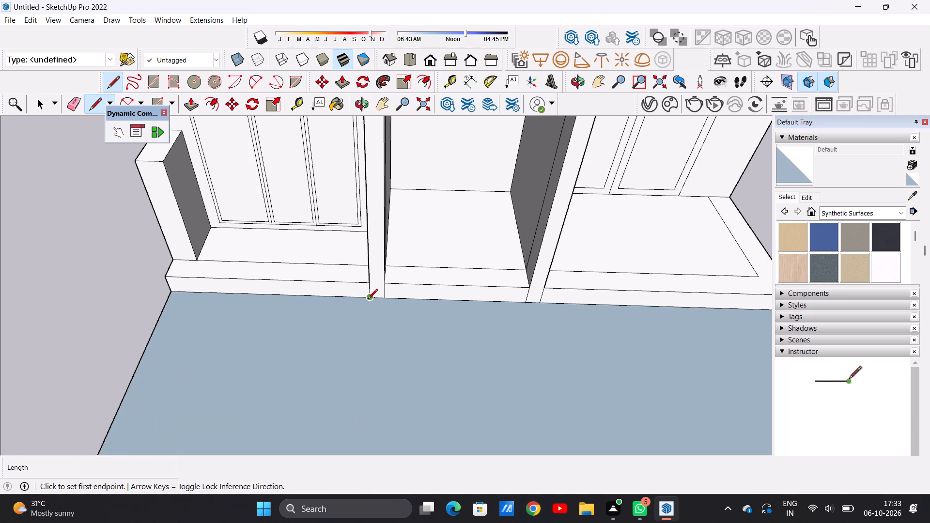
pyautogui.click(368, 300)
pyautogui.scroll(-12, 357, 350)
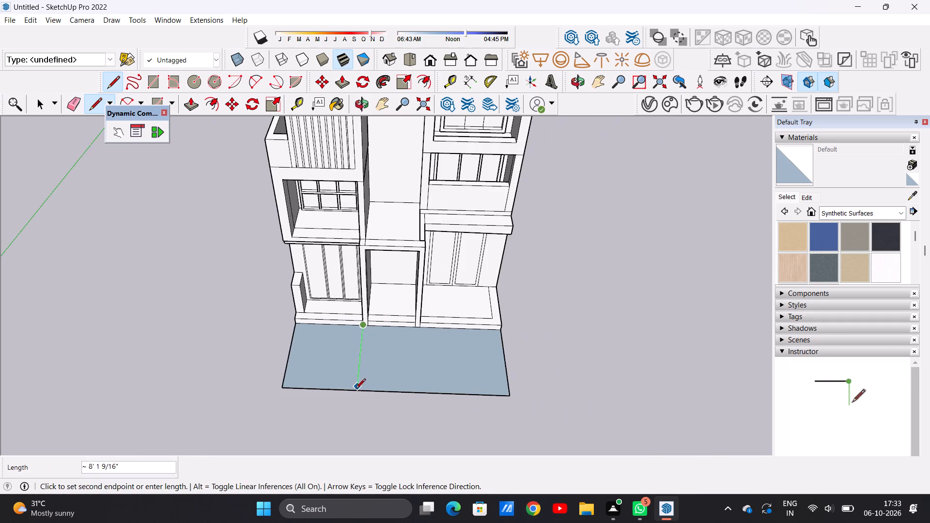
pyautogui.scroll(10, 359, 387)
pyautogui.click(350, 397)
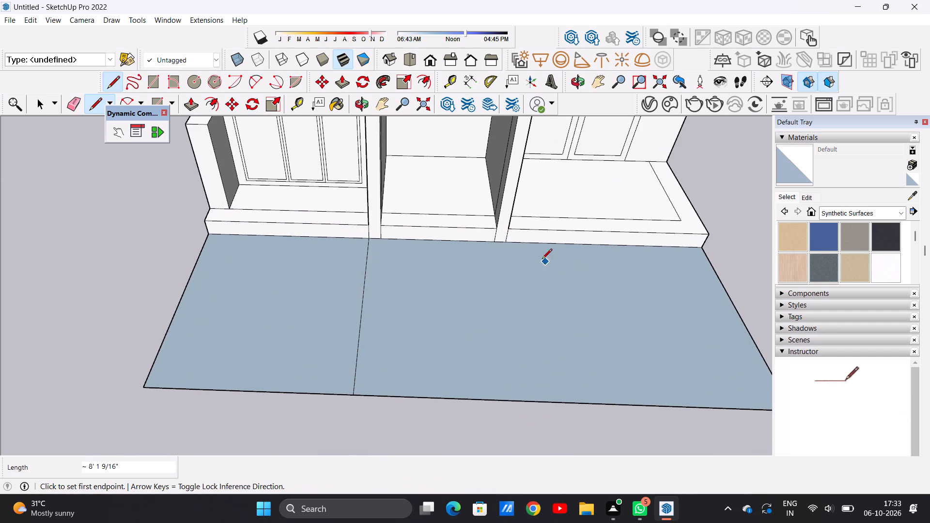
pyautogui.scroll(1, 517, 250)
pyautogui.scroll(-1, 517, 250)
pyautogui.scroll(4, 517, 250)
pyautogui.click(507, 241)
pyautogui.scroll(-9, 508, 298)
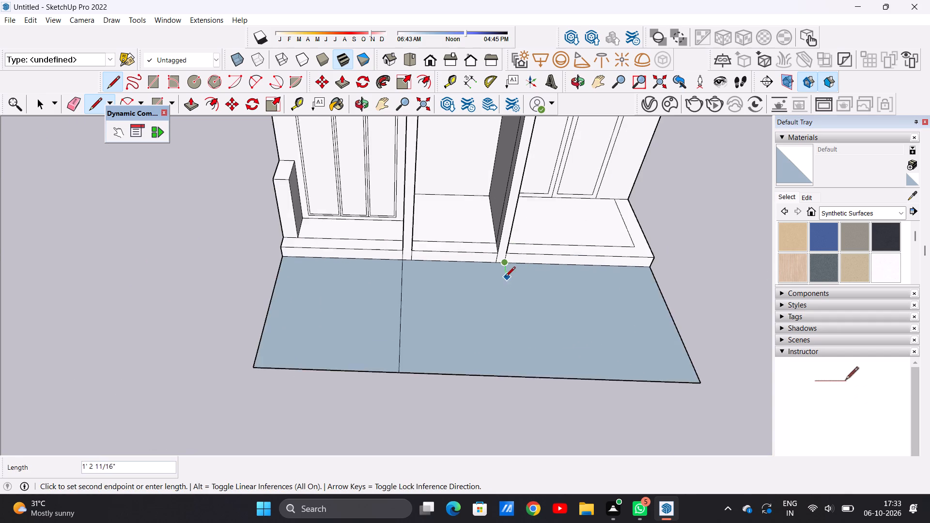
pyautogui.scroll(-2, 505, 277)
pyautogui.click(514, 340)
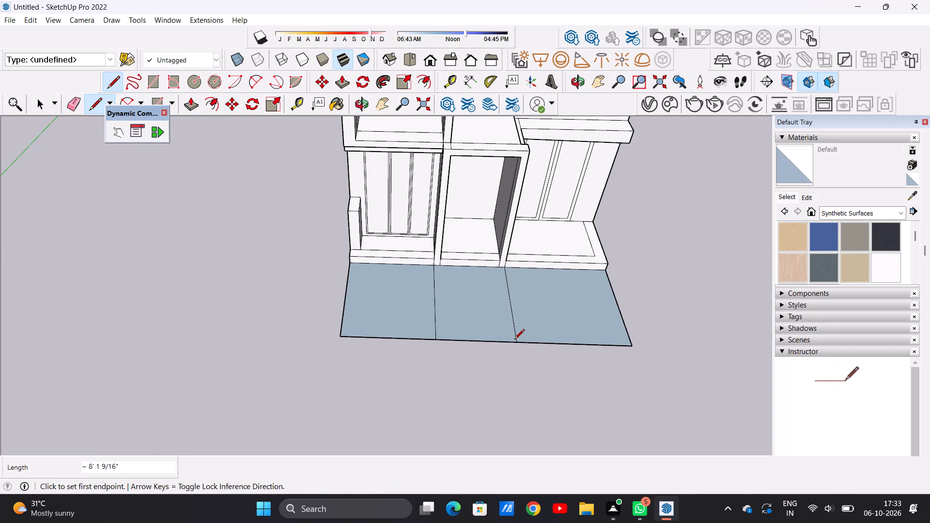
pyautogui.press('space')
# Draw four parallel lines about 7' 2 1/4" long across the forecourt's left panel, starting near the base platform.
pyautogui.scroll(-2, 348, 261)
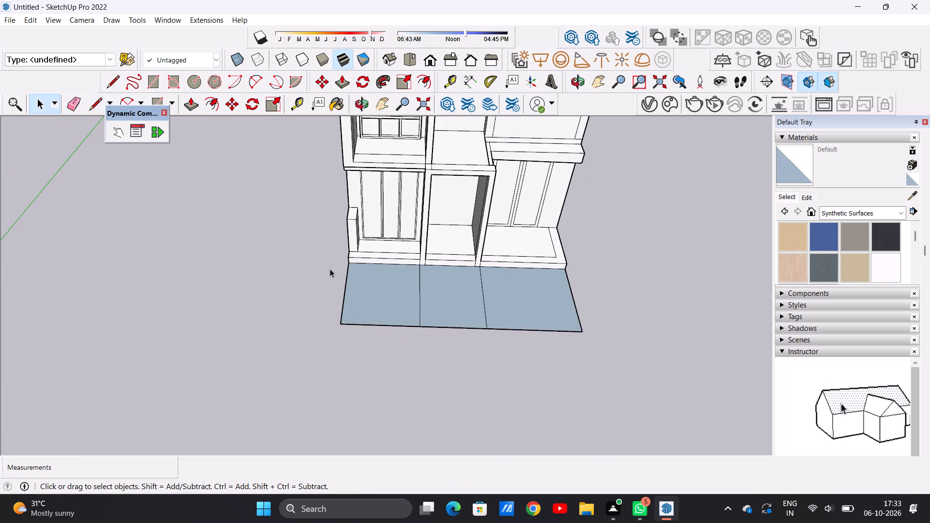
pyautogui.scroll(-3, 330, 269)
pyautogui.scroll(12, 390, 256)
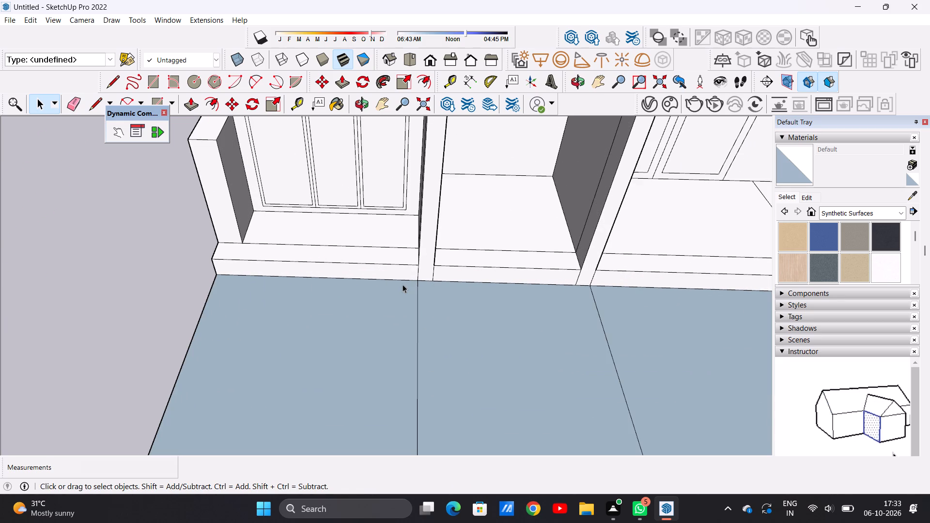
pyautogui.press('l')
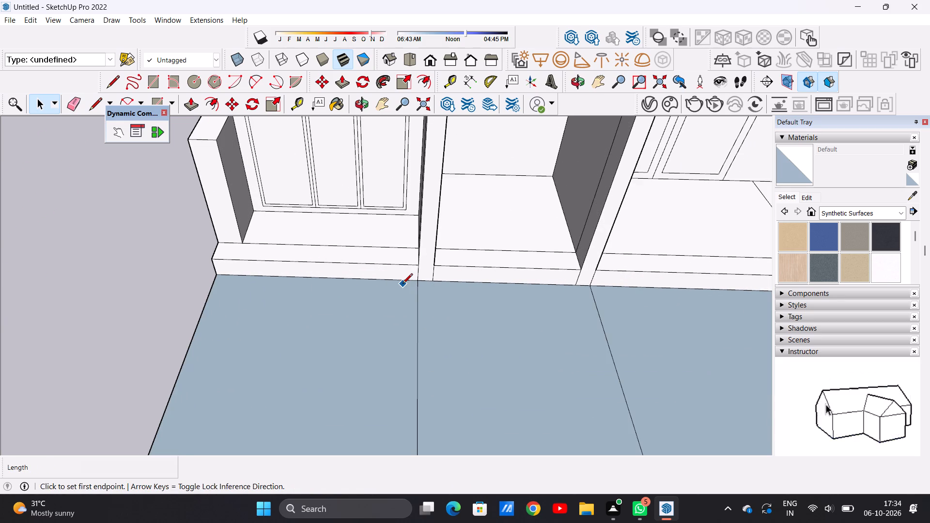
pyautogui.click(207, 298)
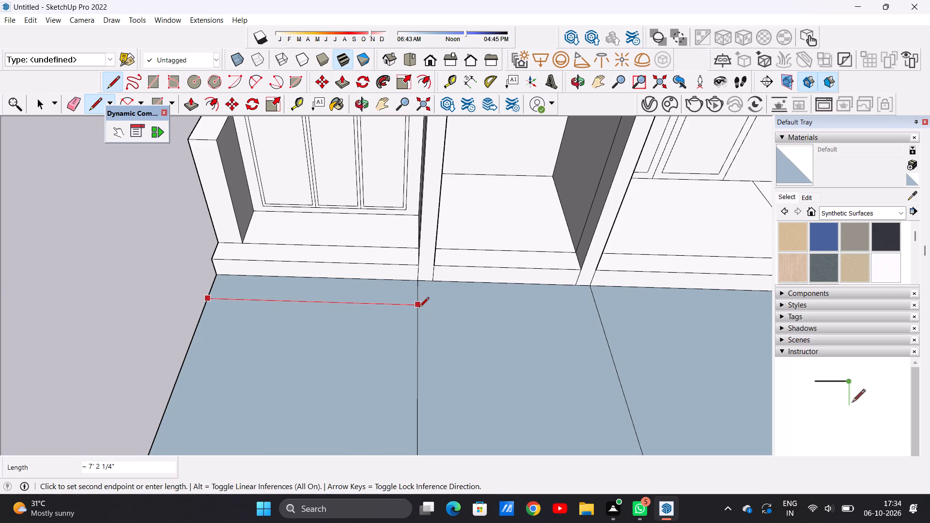
pyautogui.click(419, 308)
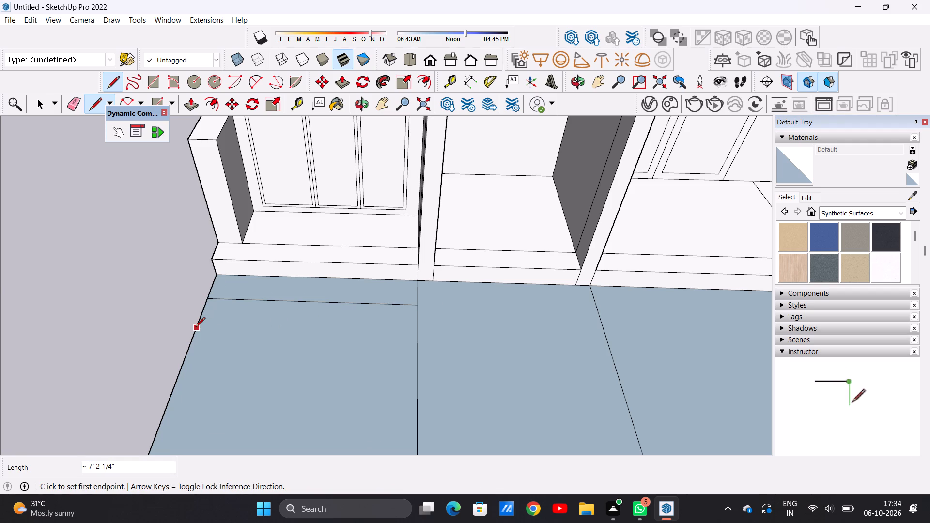
pyautogui.click(197, 326)
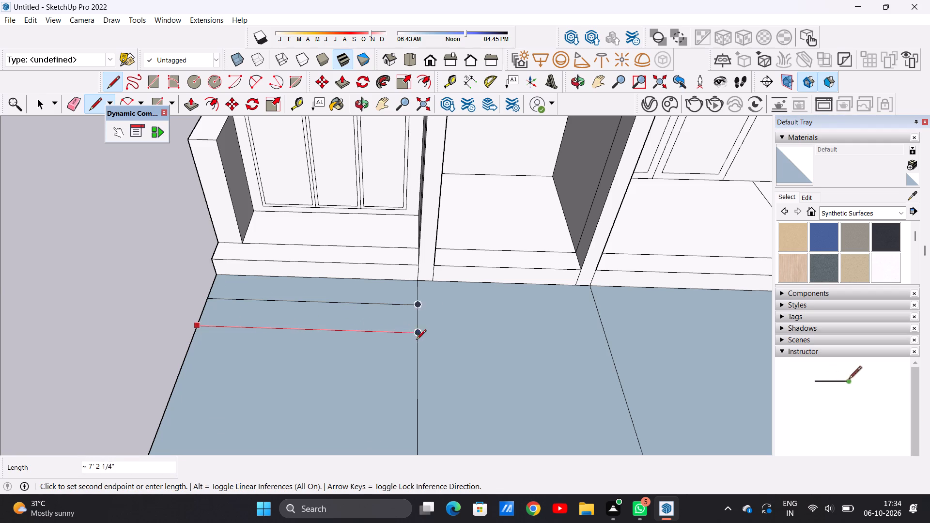
pyautogui.click(418, 337)
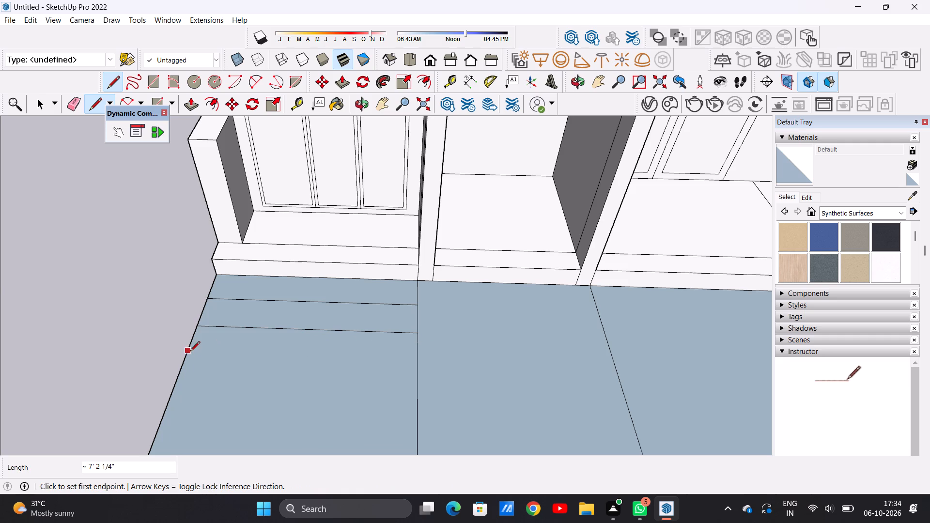
pyautogui.click(188, 350)
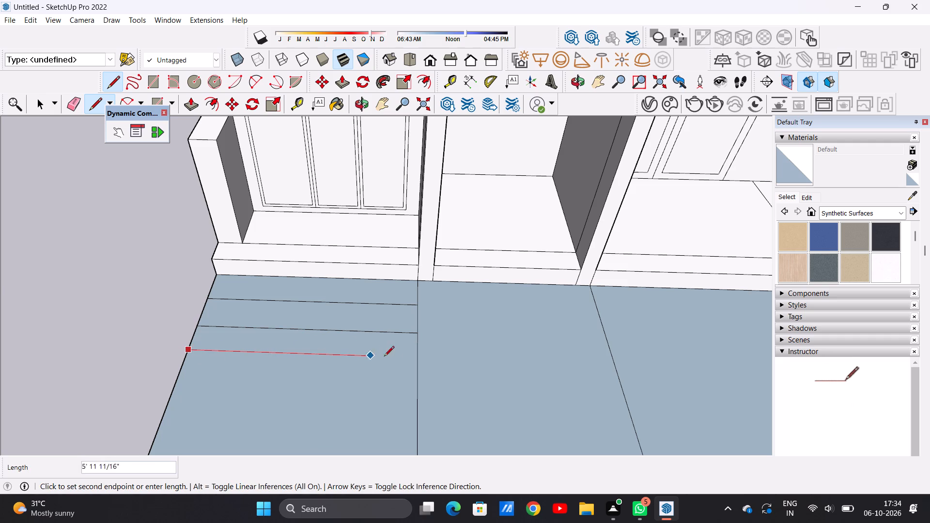
pyautogui.click(417, 357)
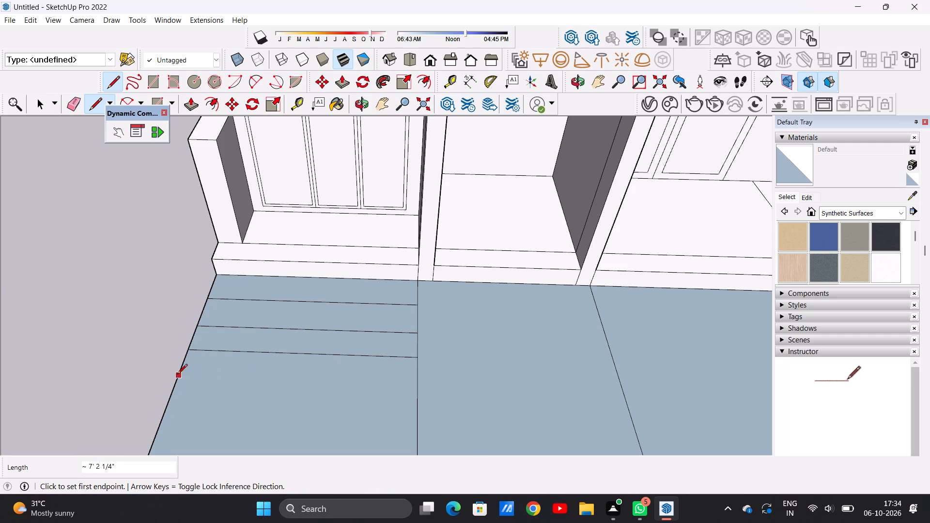
pyautogui.click(177, 375)
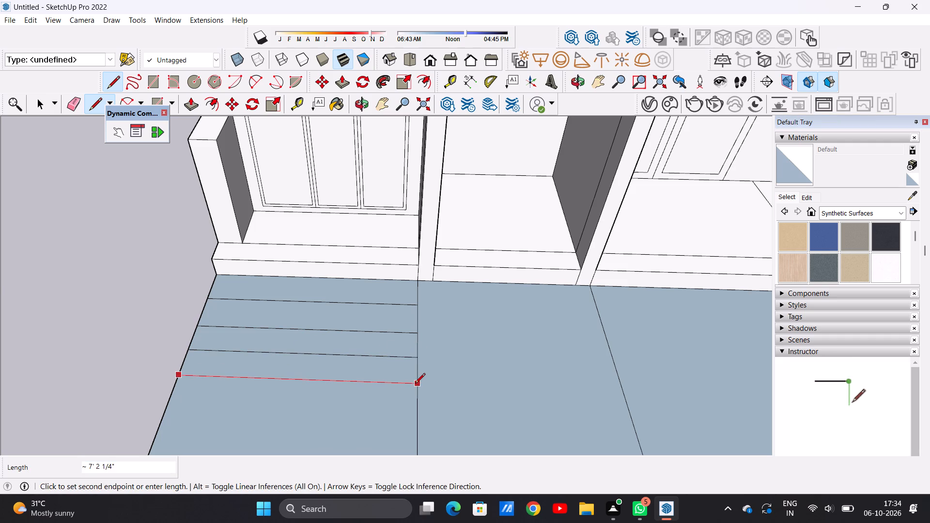
pyautogui.click(415, 384)
# Examine the strips in the forecourt's left panel from above against the entrance and front edge.
pyautogui.scroll(3, 358, 395)
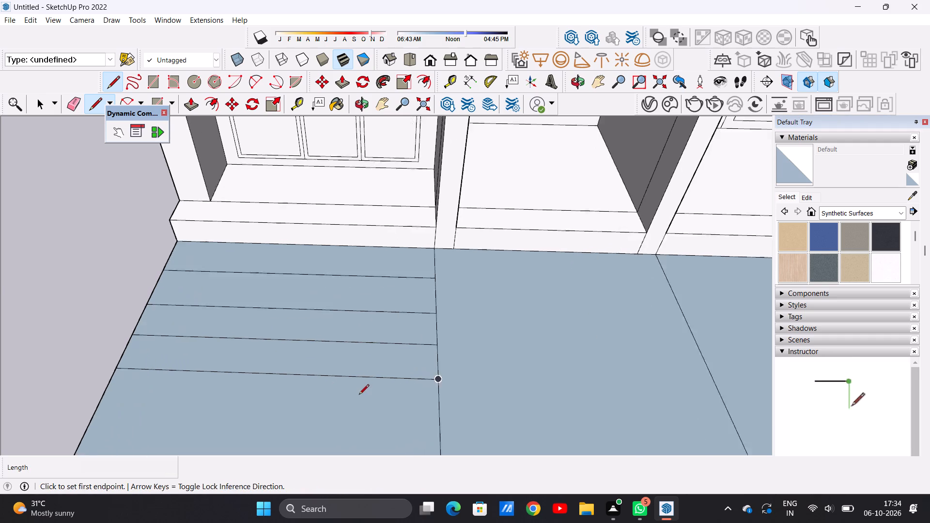
pyautogui.scroll(-9, 349, 351)
pyautogui.moveTo(331, 349); pyautogui.dragTo(341, 435, button='middle')
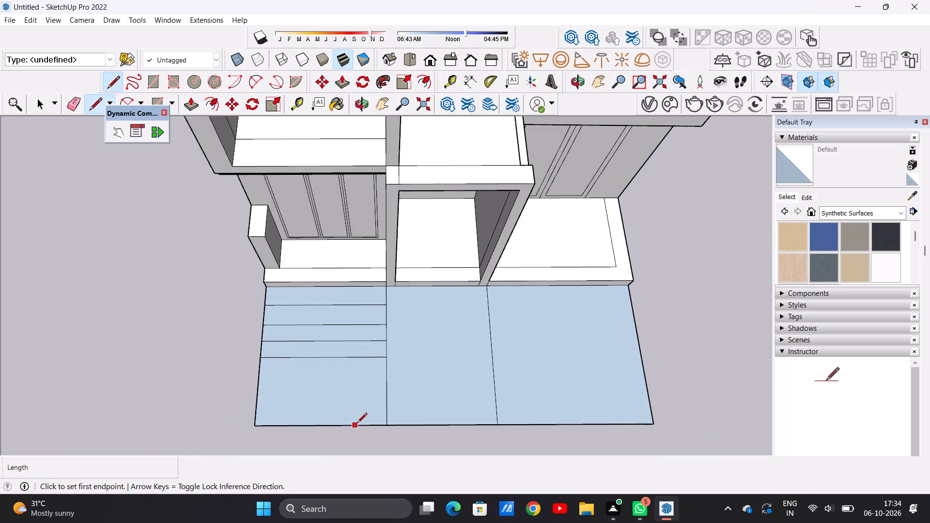
pyautogui.scroll(1, 371, 415)
pyautogui.scroll(-4, 298, 410)
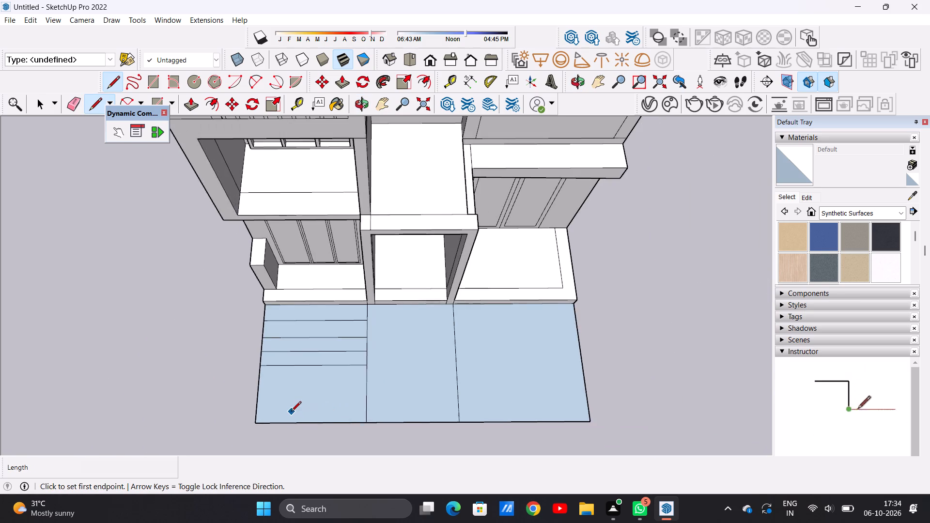
pyautogui.scroll(-2, 291, 412)
pyautogui.scroll(6, 333, 409)
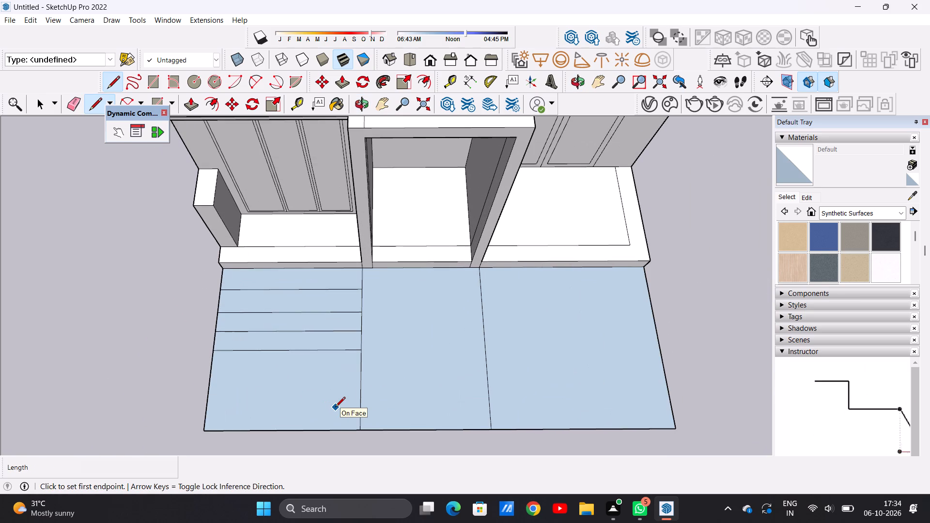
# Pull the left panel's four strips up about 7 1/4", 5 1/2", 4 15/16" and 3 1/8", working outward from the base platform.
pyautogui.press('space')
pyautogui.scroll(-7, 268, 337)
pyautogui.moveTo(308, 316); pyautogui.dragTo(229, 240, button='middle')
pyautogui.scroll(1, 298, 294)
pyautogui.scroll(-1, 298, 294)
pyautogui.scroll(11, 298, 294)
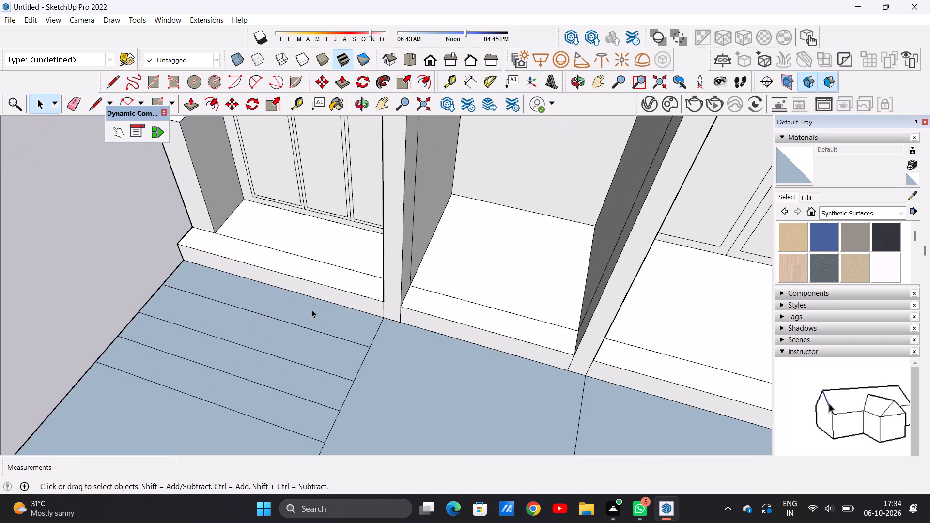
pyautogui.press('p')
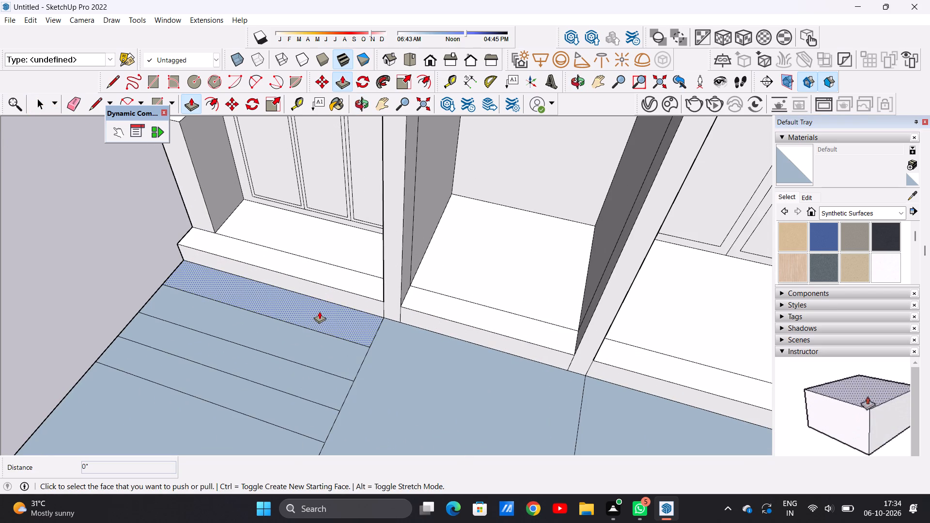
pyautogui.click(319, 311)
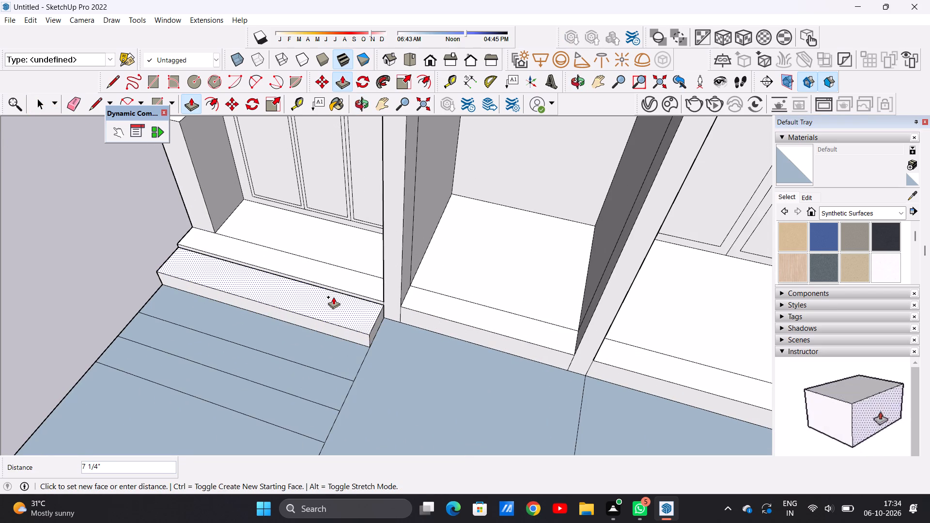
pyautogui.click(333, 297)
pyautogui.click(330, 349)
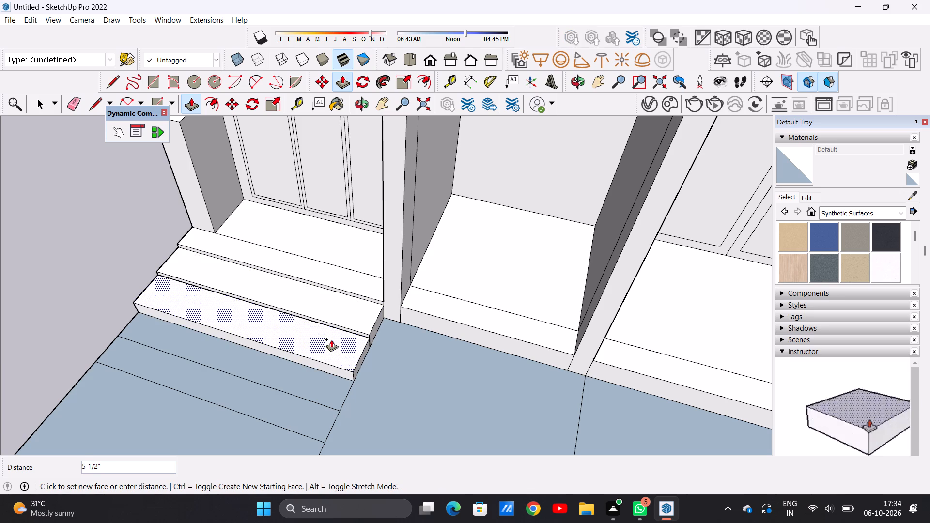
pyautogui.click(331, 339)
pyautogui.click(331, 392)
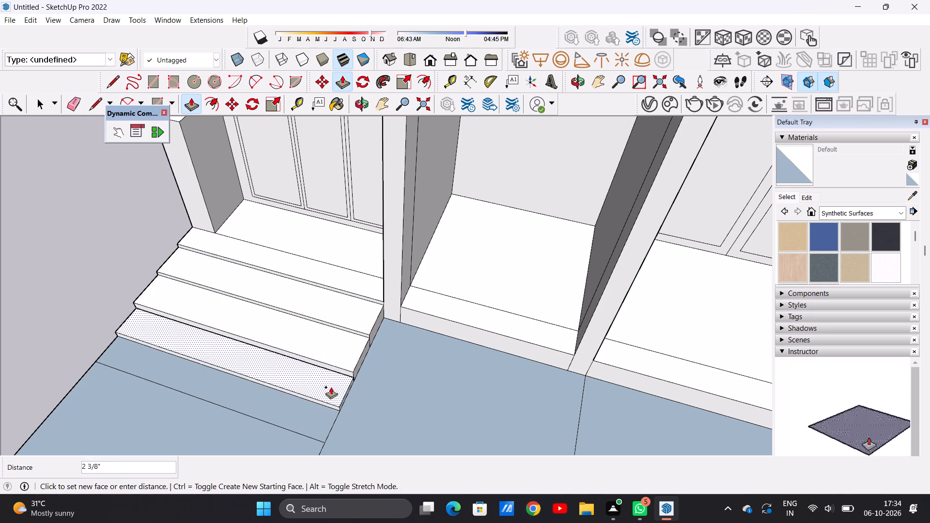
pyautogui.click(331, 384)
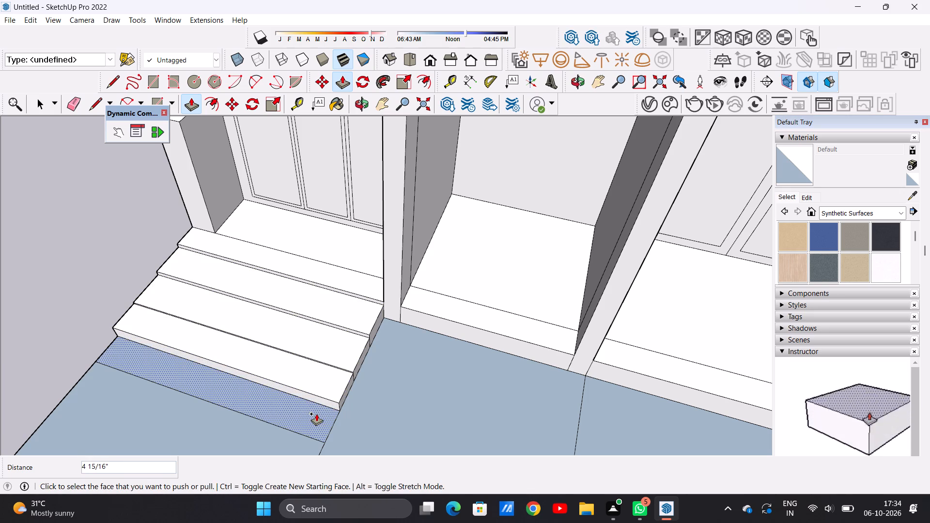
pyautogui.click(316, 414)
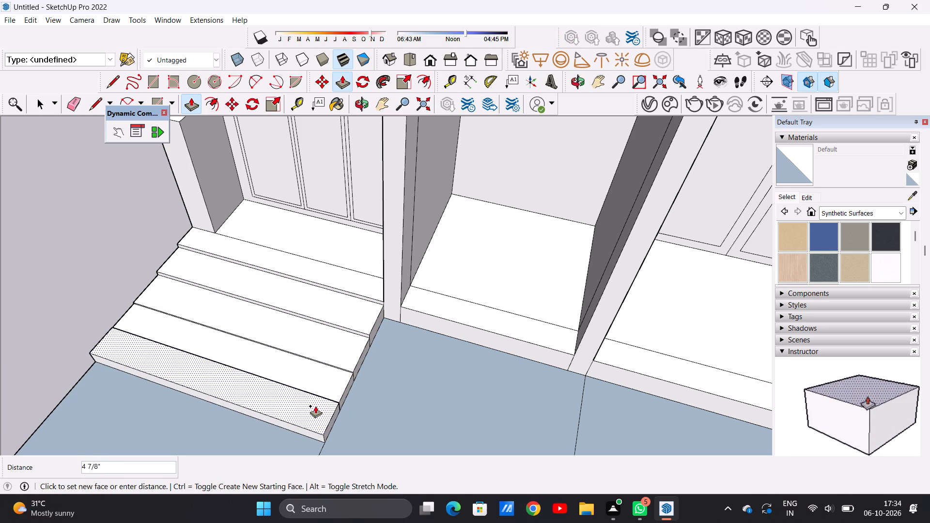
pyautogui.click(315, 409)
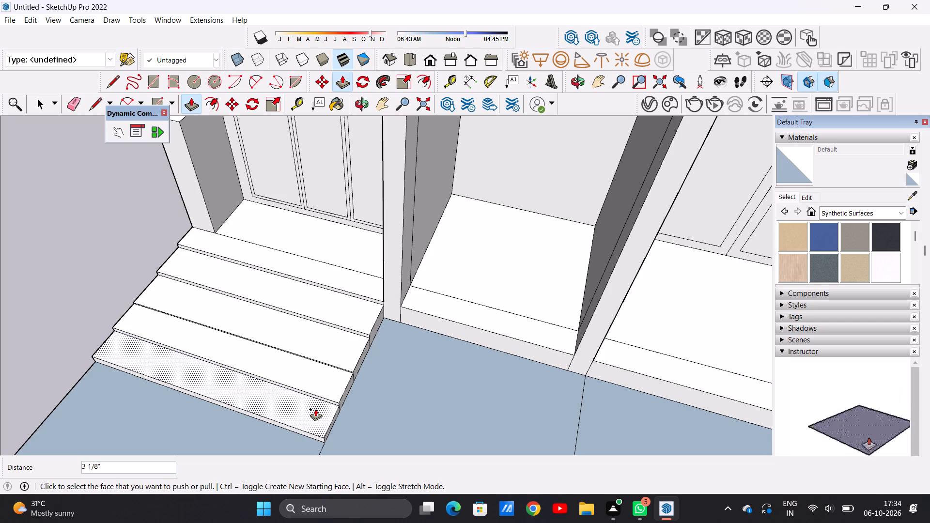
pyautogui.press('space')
# Examine the raised steps and the remaining forecourt against the front facade.
pyautogui.scroll(-10, 279, 359)
pyautogui.moveTo(265, 389); pyautogui.dragTo(317, 357, button='middle')
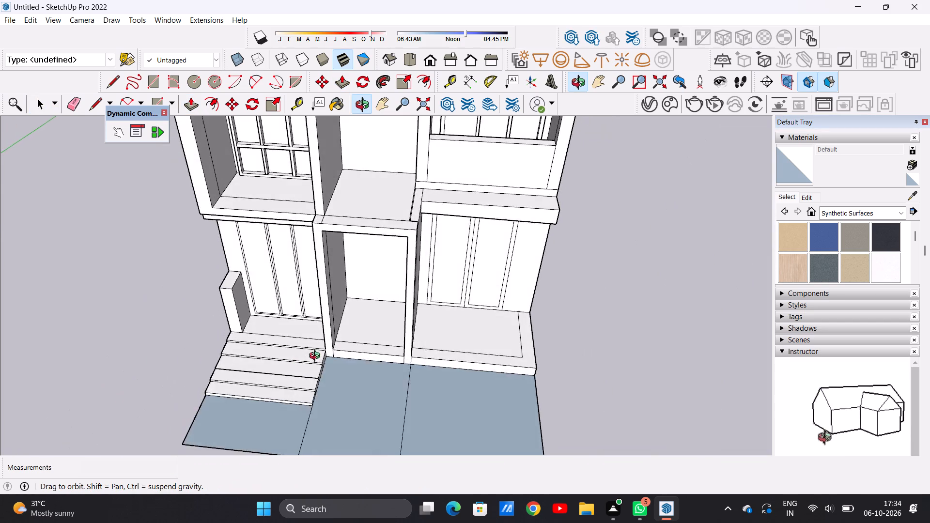
pyautogui.moveTo(317, 357); pyautogui.dragTo(321, 294, button='middle')
pyautogui.scroll(-4, 277, 379)
pyautogui.moveTo(283, 408); pyautogui.dragTo(251, 413, button='middle')
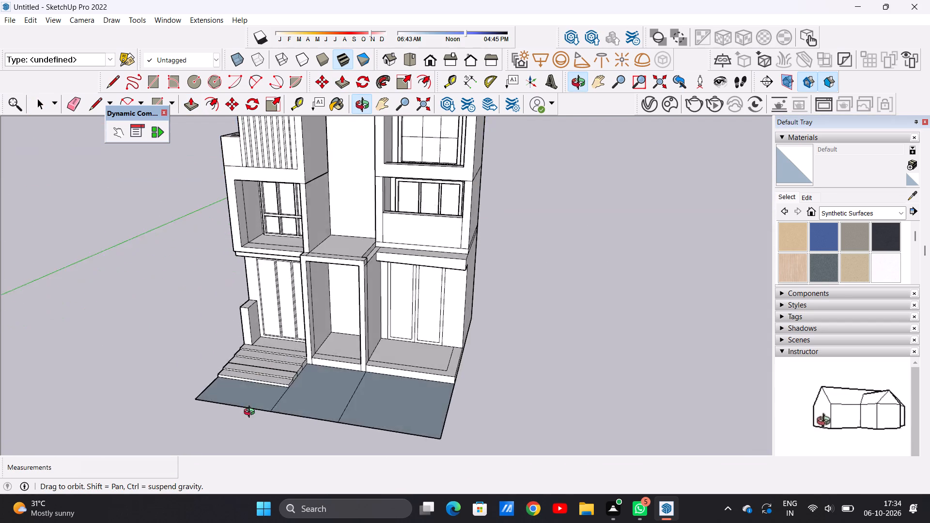
pyautogui.moveTo(251, 413); pyautogui.dragTo(304, 450, button='middle')
pyautogui.scroll(-3, 282, 365)
pyautogui.moveTo(348, 402); pyautogui.dragTo(345, 446, button='middle')
pyautogui.scroll(7, 345, 446)
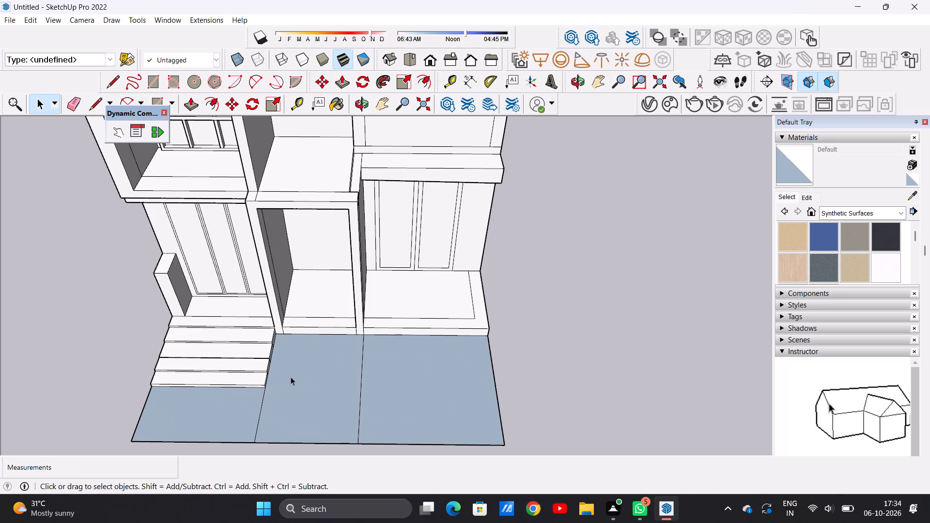
pyautogui.scroll(-8, 297, 371)
pyautogui.scroll(6, 313, 396)
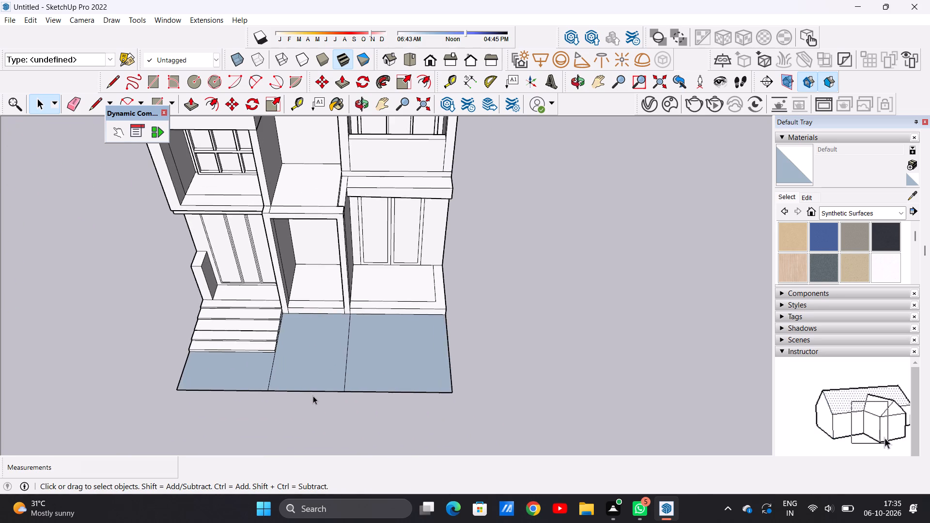
pyautogui.scroll(3, 313, 396)
pyautogui.scroll(-3, 315, 314)
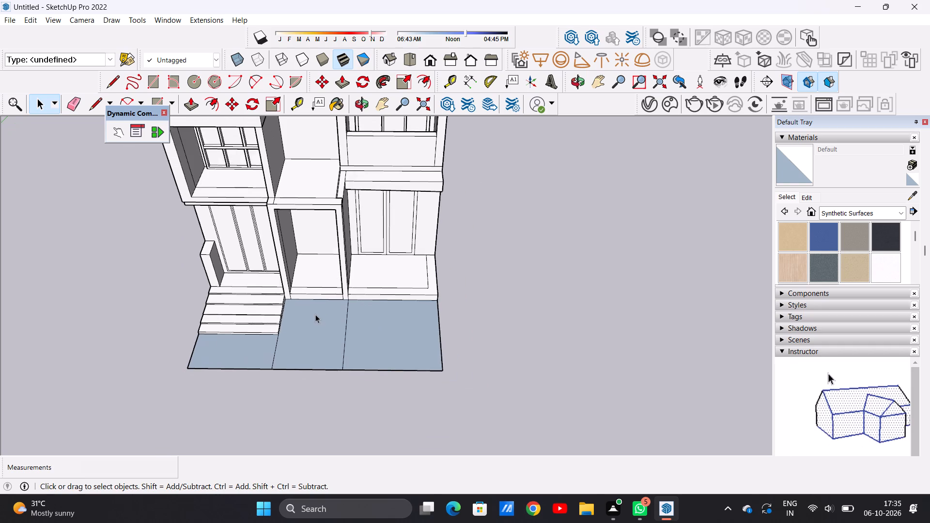
pyautogui.scroll(5, 290, 355)
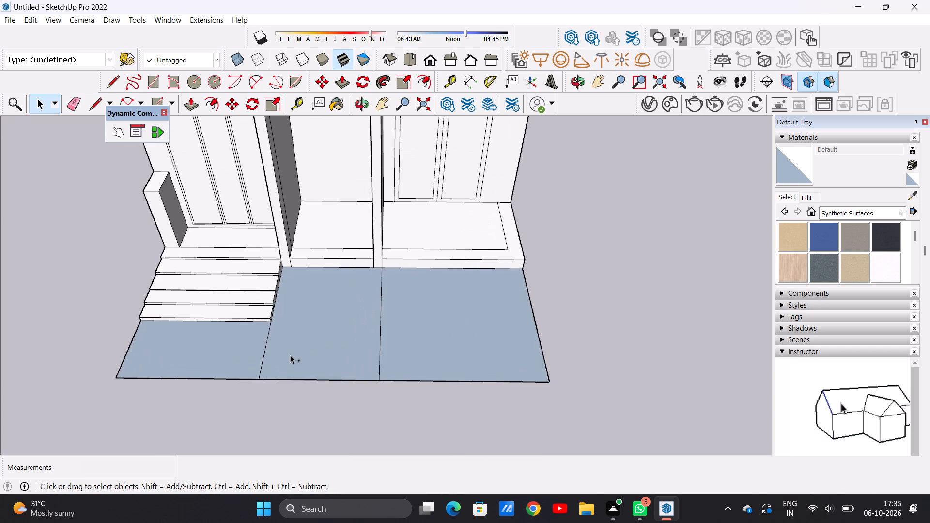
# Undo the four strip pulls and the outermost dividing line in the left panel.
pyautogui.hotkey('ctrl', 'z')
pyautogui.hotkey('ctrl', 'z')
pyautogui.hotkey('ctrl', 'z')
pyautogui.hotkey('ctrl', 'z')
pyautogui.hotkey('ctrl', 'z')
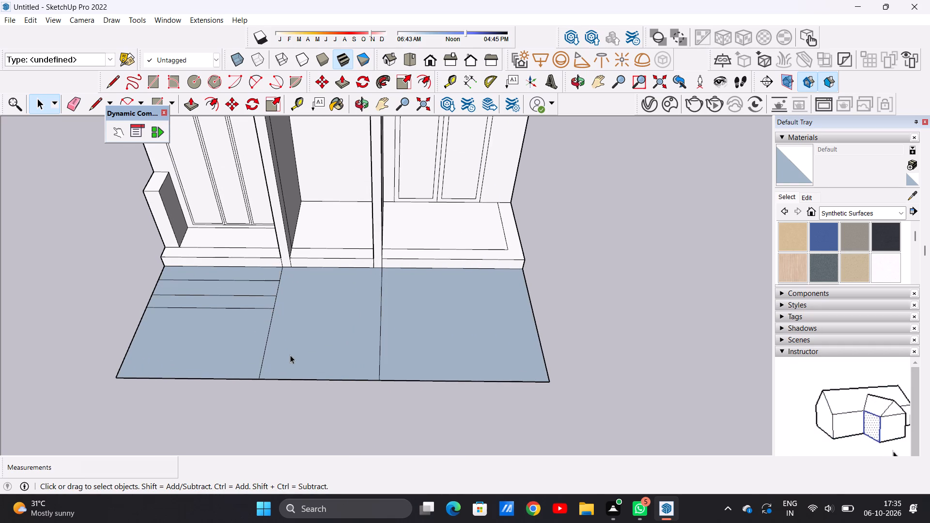
# Draw a fourth line about 7' 2 1/4" long across the left panel, in front of the existing three lines.
pyautogui.scroll(5, 217, 340)
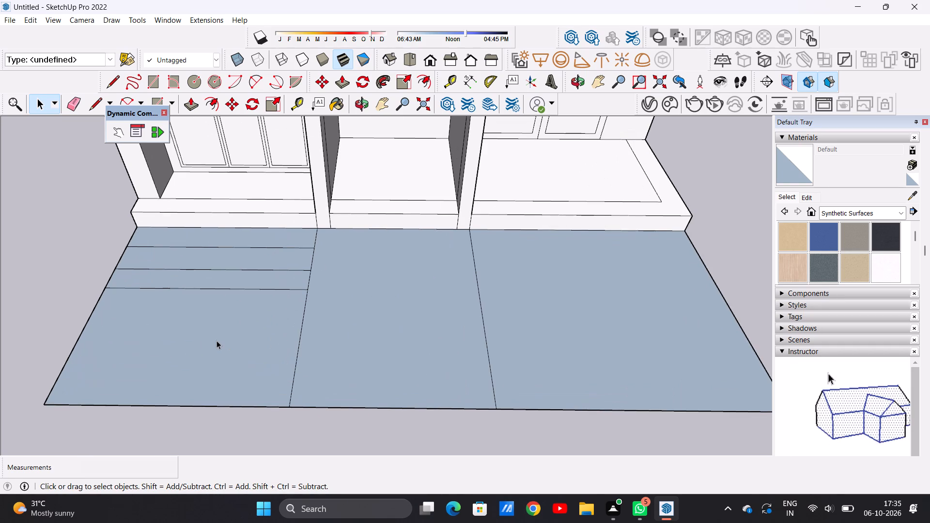
pyautogui.press('l')
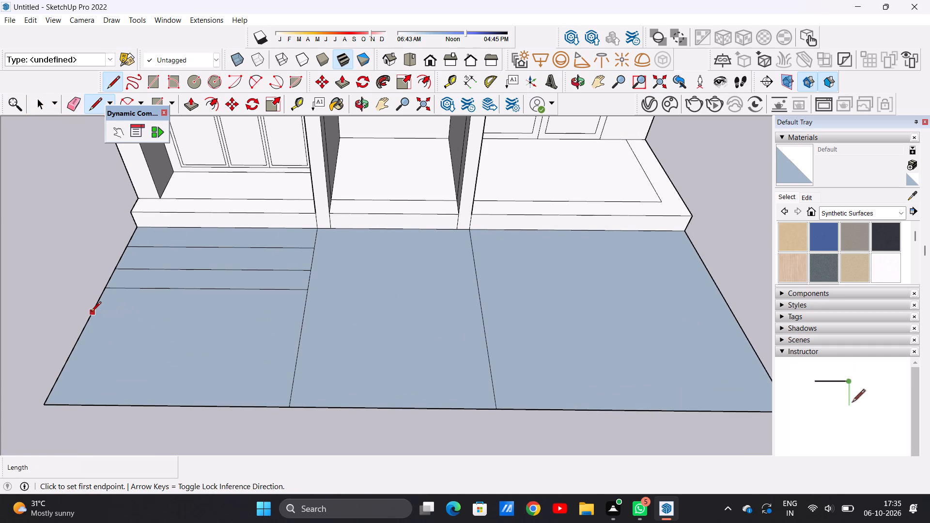
pyautogui.click(91, 312)
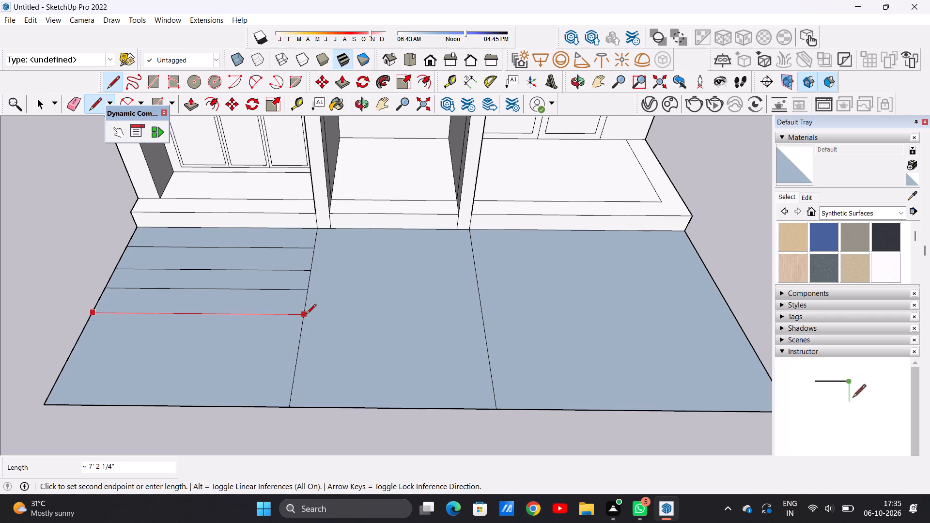
pyautogui.click(306, 315)
pyautogui.press('space')
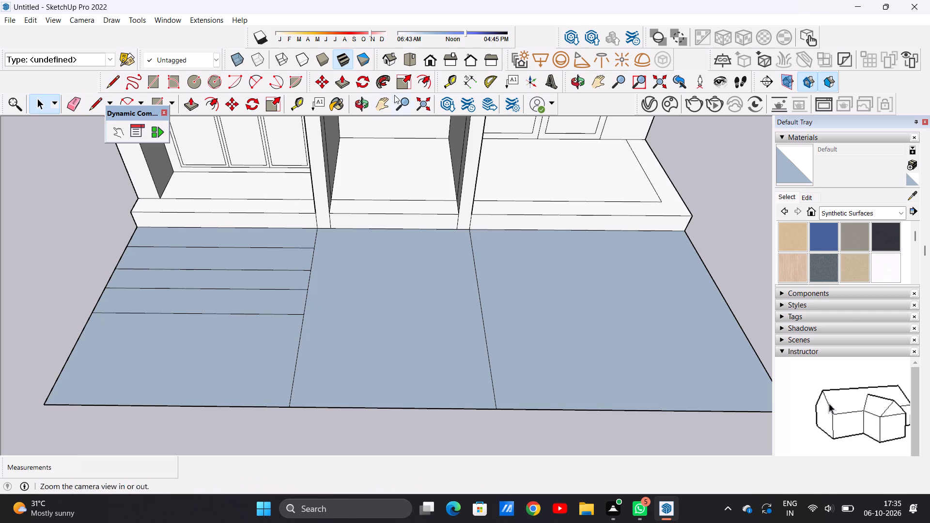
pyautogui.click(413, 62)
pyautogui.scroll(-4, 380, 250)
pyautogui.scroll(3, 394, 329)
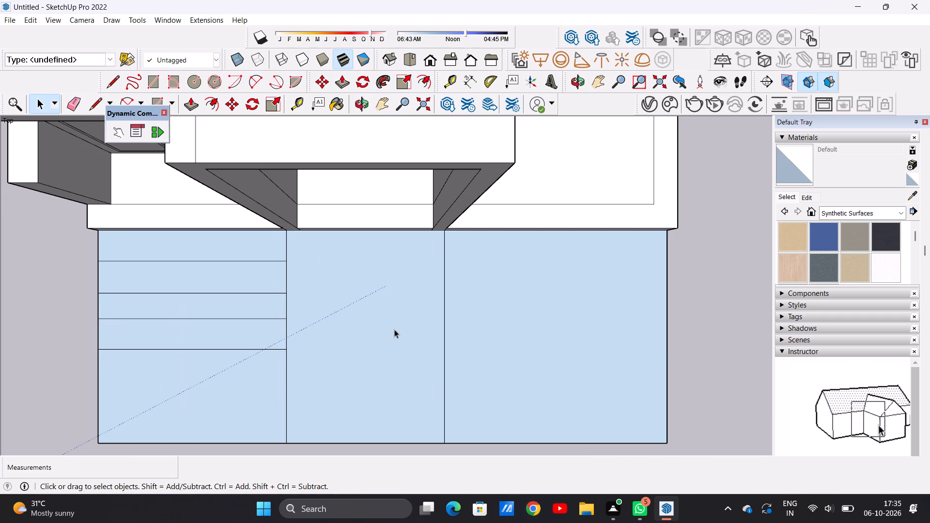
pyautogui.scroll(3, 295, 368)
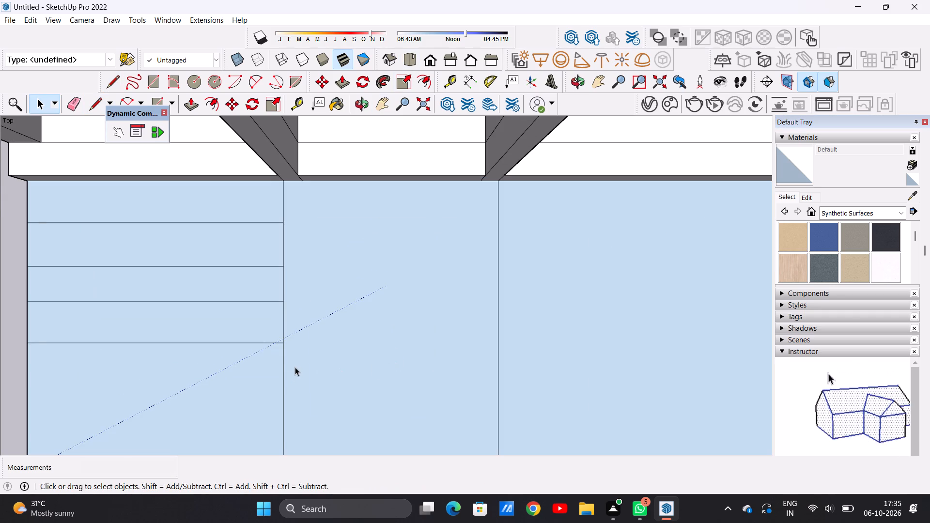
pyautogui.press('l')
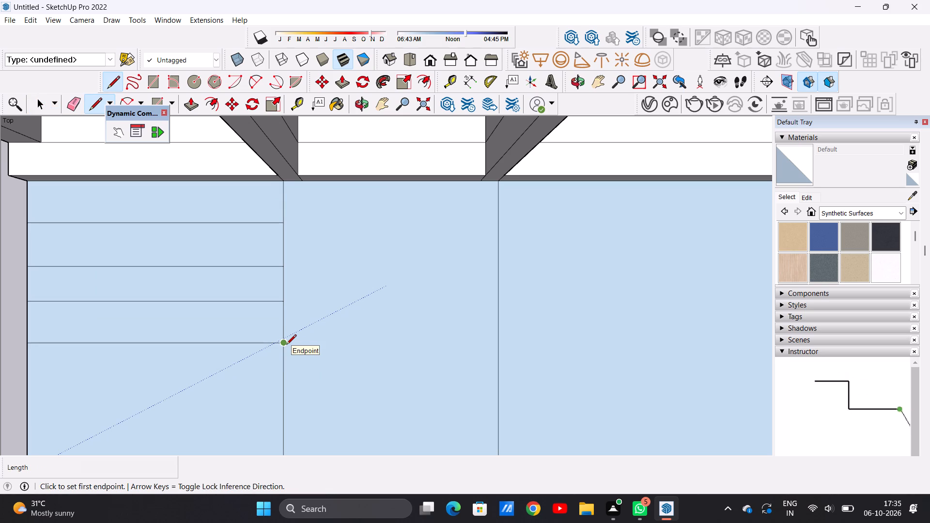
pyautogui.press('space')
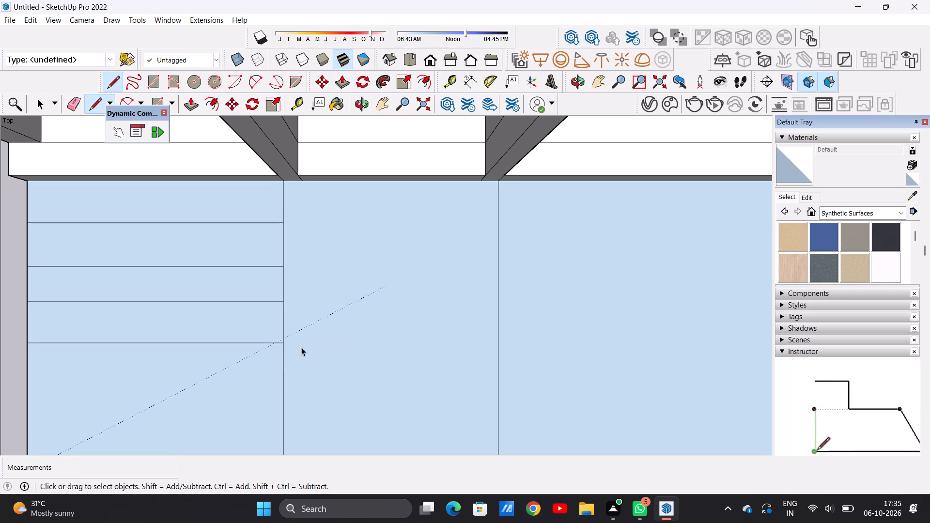
# Draw two lines about 8' 1 9/16" long from the entrance pillars' inner corners to the forecourt's front edge.
pyautogui.scroll(-11, 332, 275)
pyautogui.moveTo(337, 276); pyautogui.dragTo(343, 170, button='middle')
pyautogui.scroll(2, 329, 264)
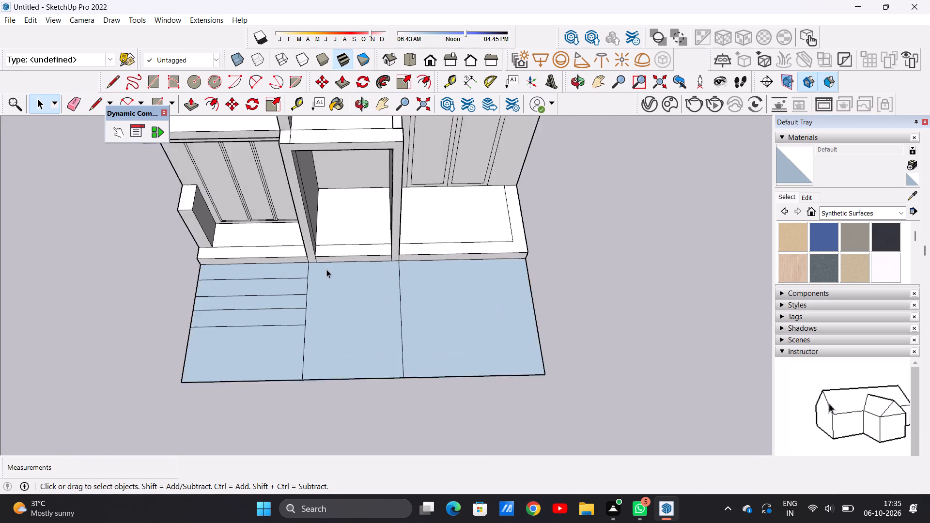
pyautogui.scroll(4, 326, 269)
pyautogui.press('l')
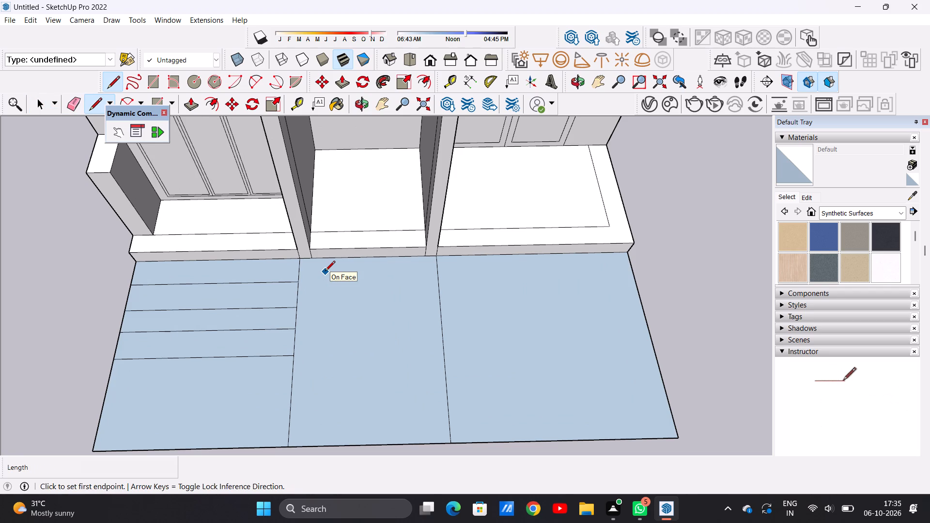
pyautogui.click(312, 260)
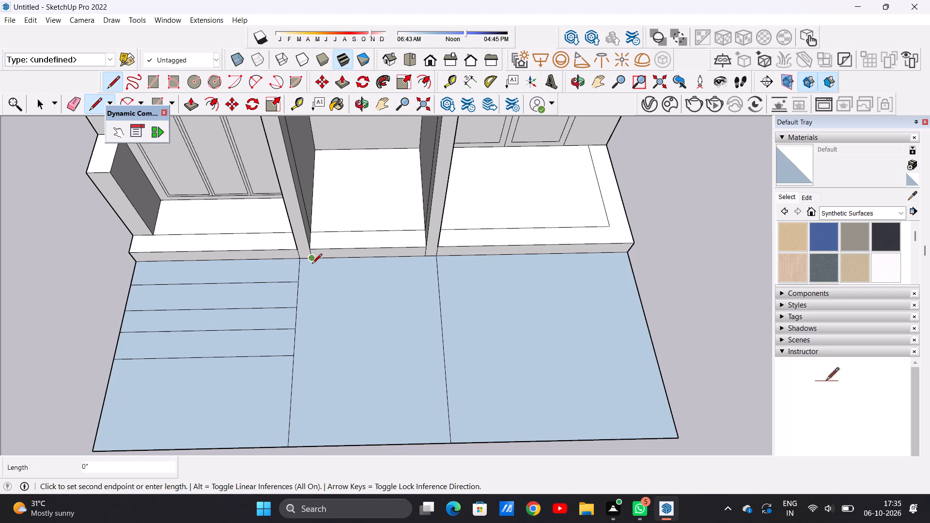
pyautogui.click(302, 446)
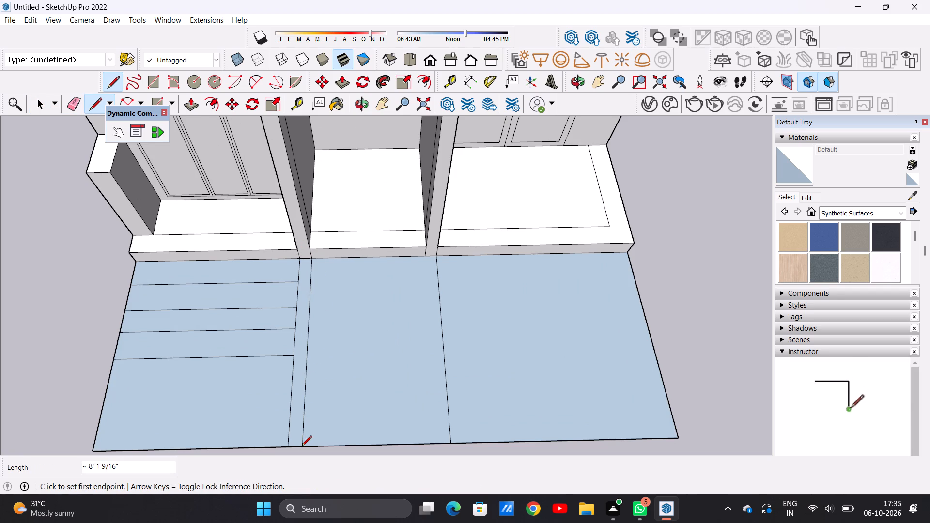
pyautogui.click(426, 256)
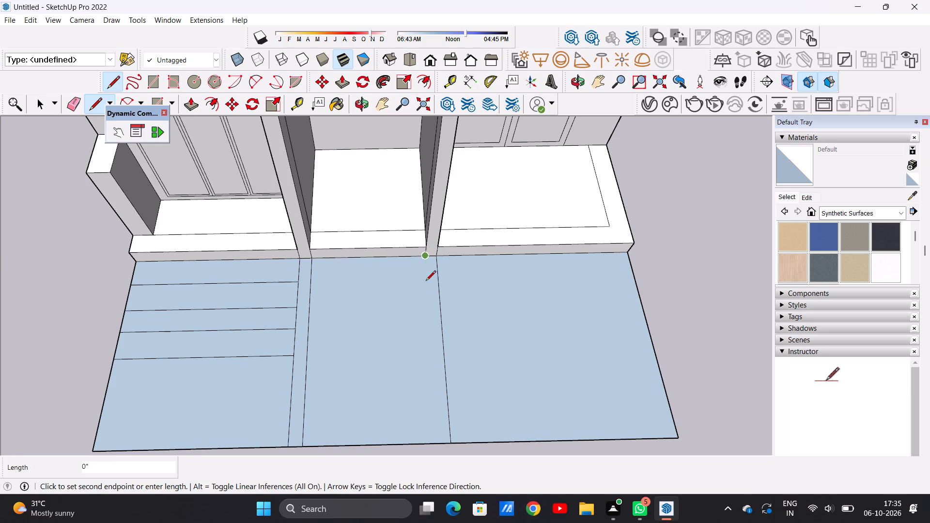
pyautogui.click(438, 444)
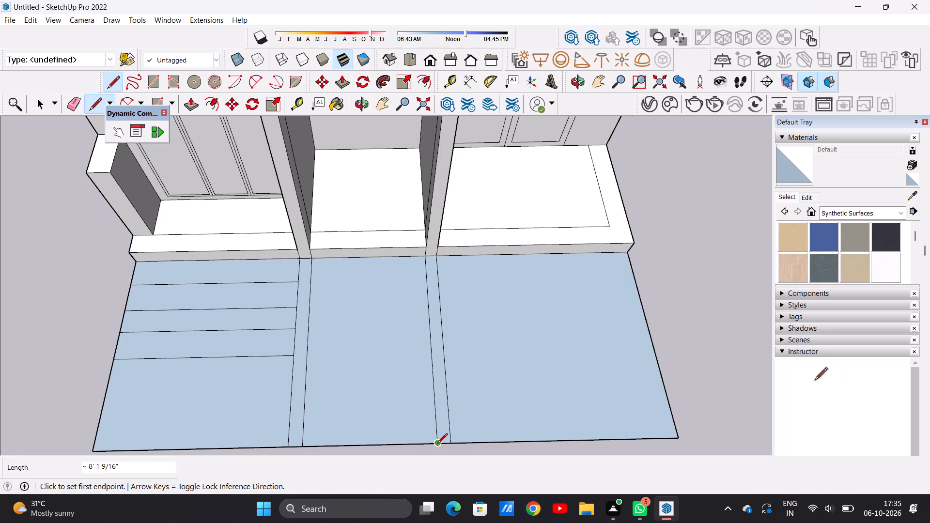
pyautogui.press('space')
# Draw four parallel lines about 5' long across the forecourt's middle panel, in line with the left panel's dividing lines.
pyautogui.press('l')
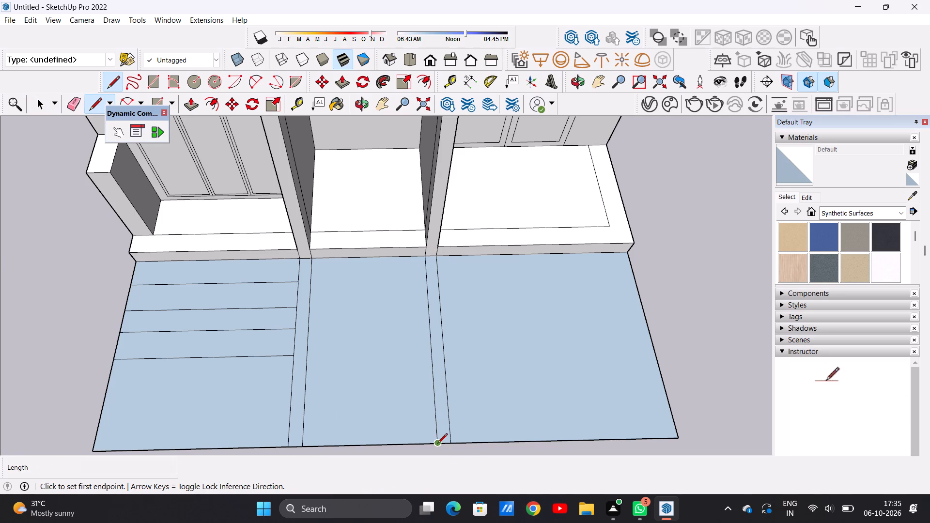
pyautogui.click(313, 282)
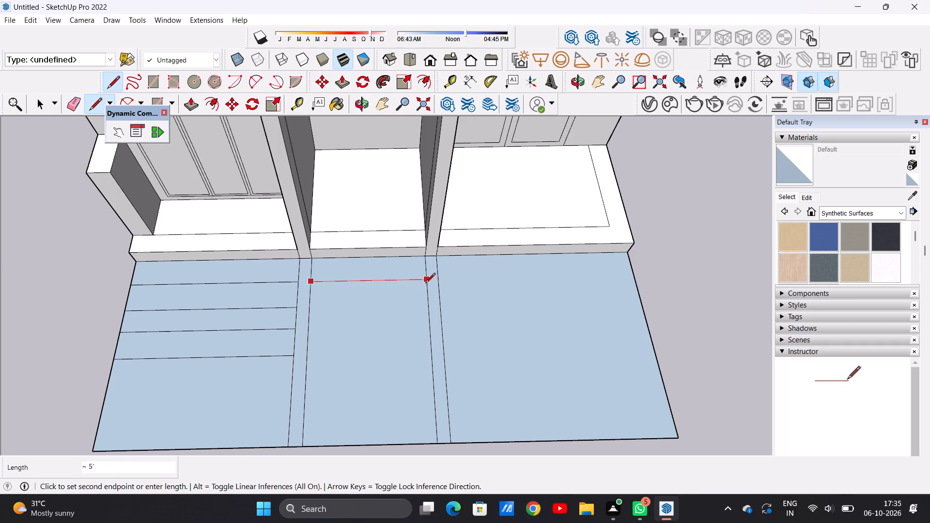
pyautogui.click(425, 282)
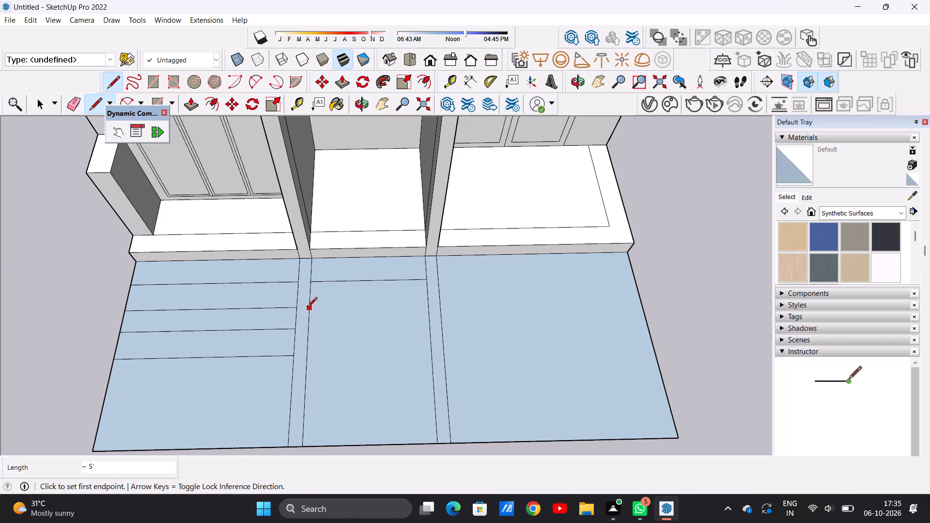
pyautogui.click(309, 308)
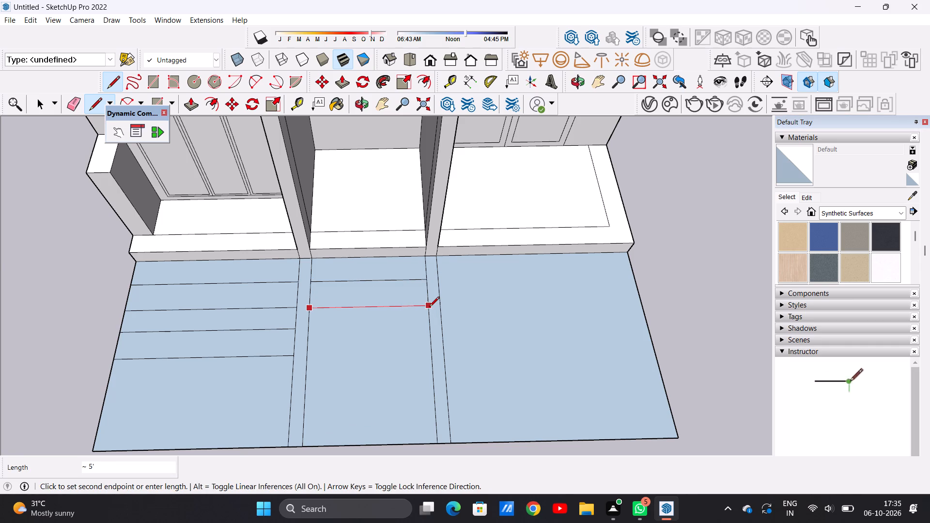
pyautogui.click(429, 308)
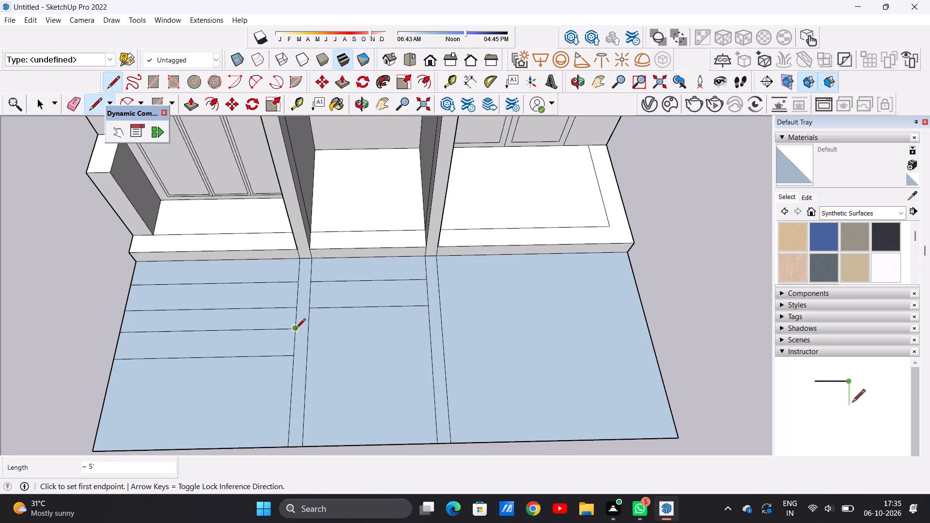
pyautogui.click(306, 330)
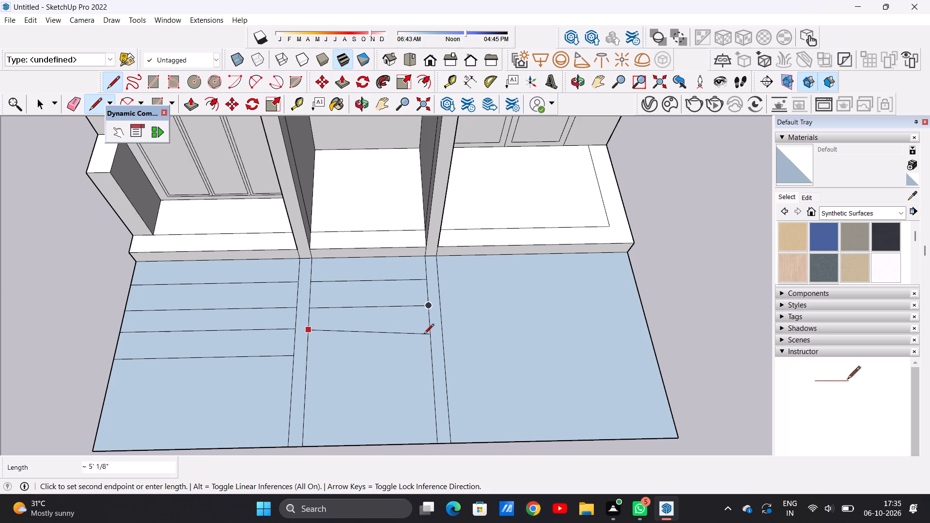
pyautogui.click(429, 331)
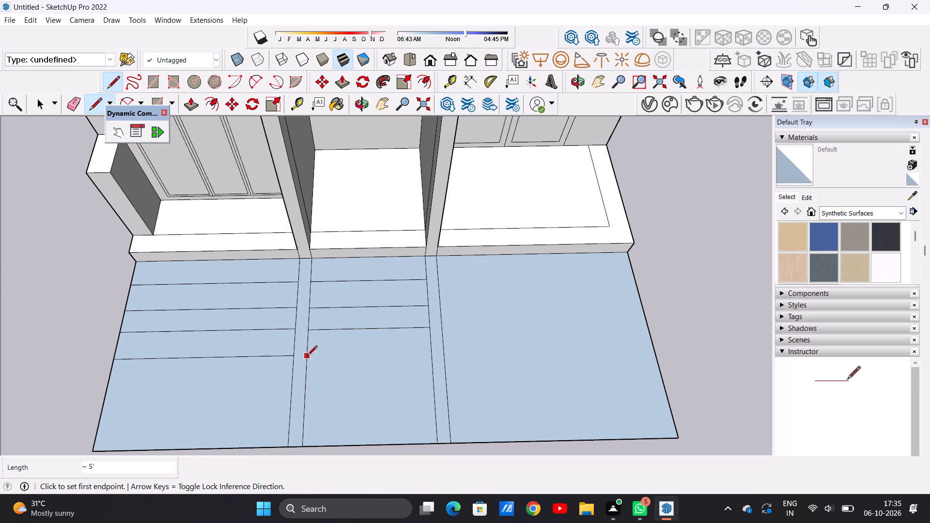
pyautogui.click(307, 356)
pyautogui.click(431, 356)
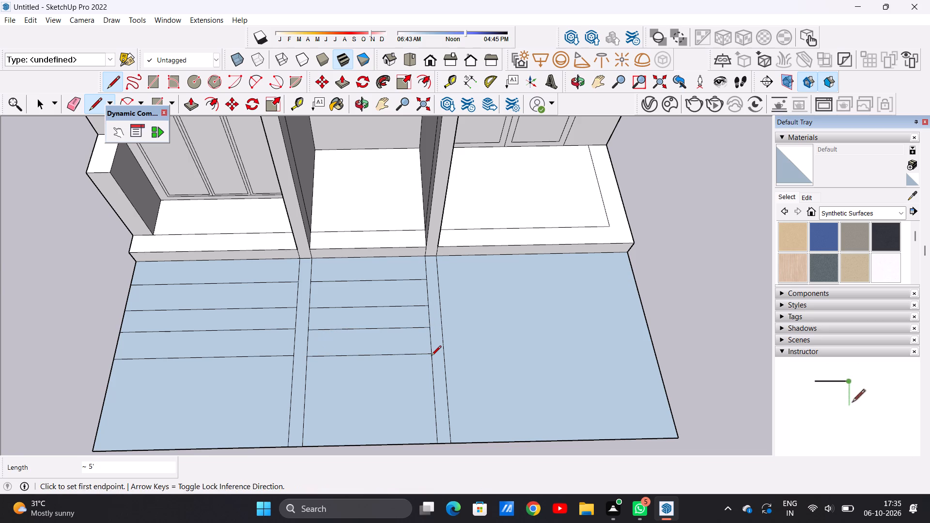
pyautogui.press('space')
# Pull the left panel's strip nearest the base platform up about 6" as the top step.
pyautogui.scroll(-11, 342, 305)
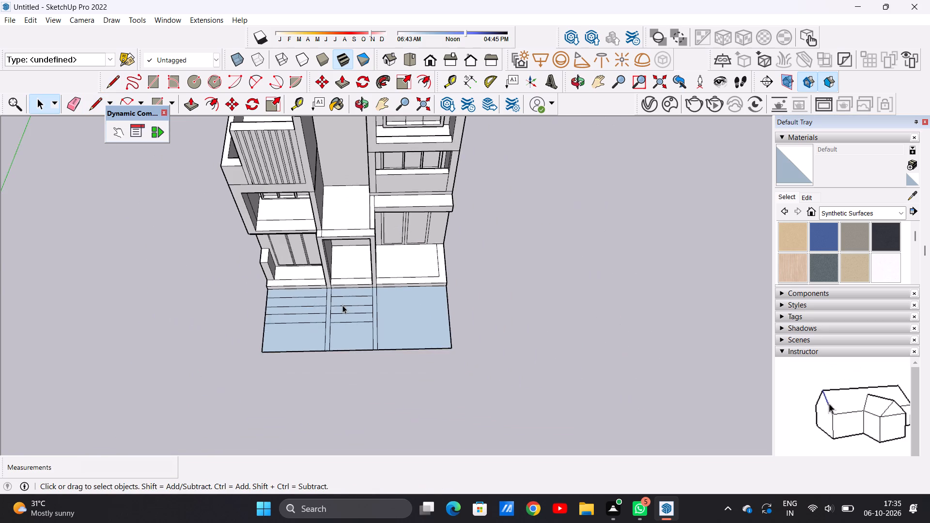
pyautogui.scroll(4, 402, 357)
pyautogui.moveTo(363, 334); pyautogui.dragTo(245, 325, button='middle')
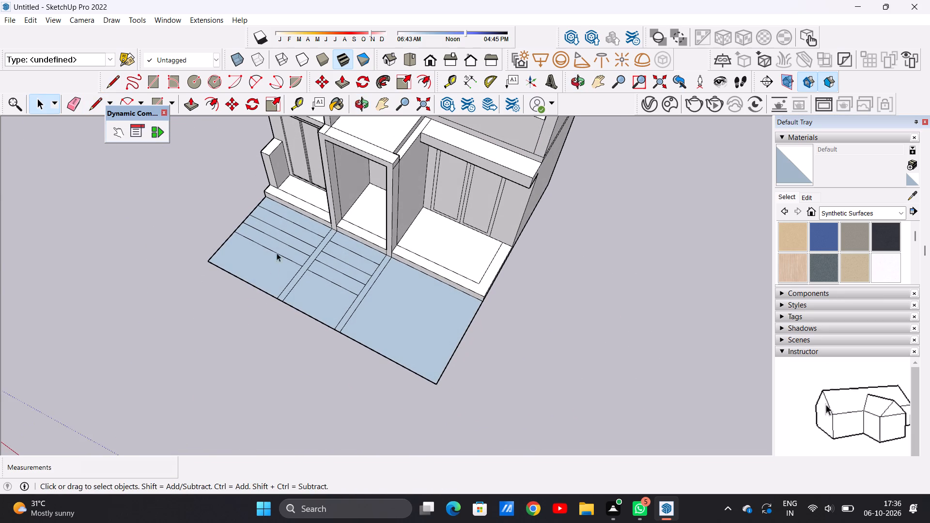
pyautogui.scroll(-8, 309, 356)
pyautogui.scroll(13, 311, 259)
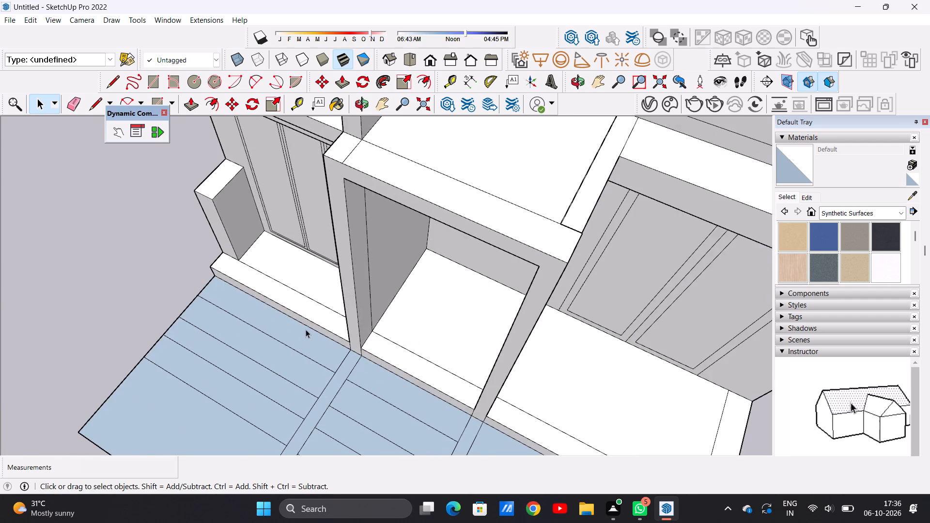
pyautogui.scroll(5, 305, 332)
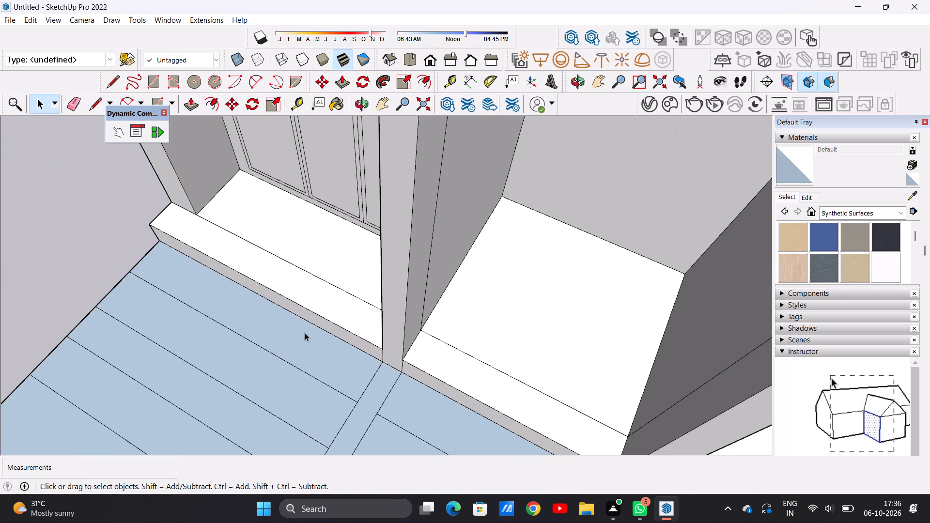
pyautogui.press('p')
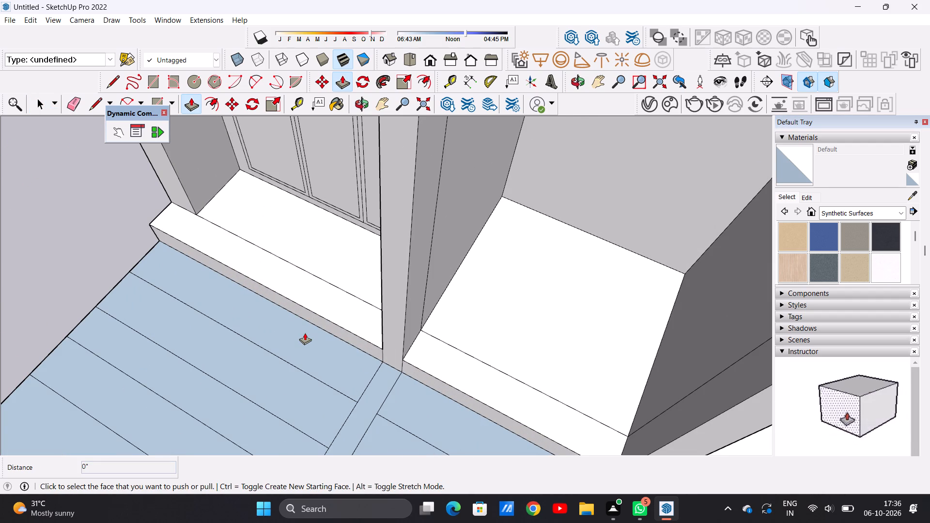
pyautogui.scroll(-5, 226, 371)
pyautogui.scroll(4, 252, 352)
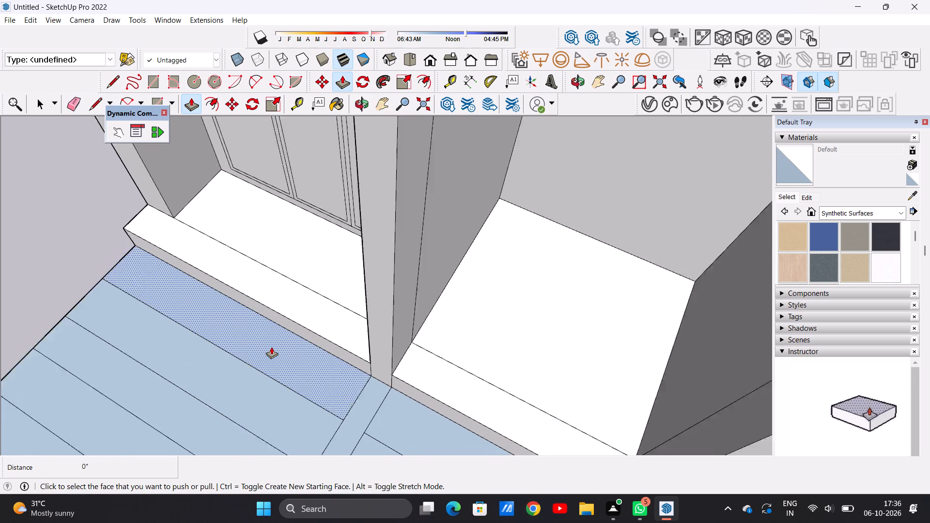
pyautogui.scroll(3, 271, 347)
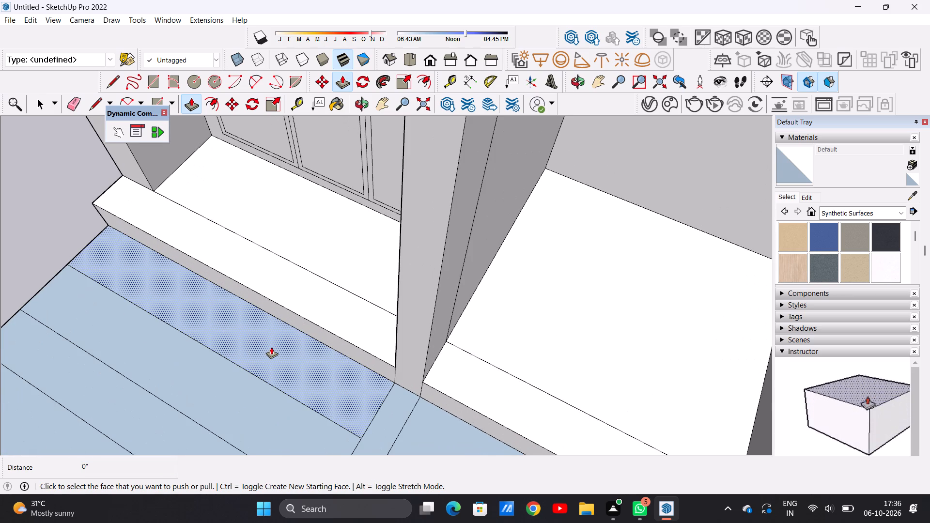
pyautogui.click(271, 347)
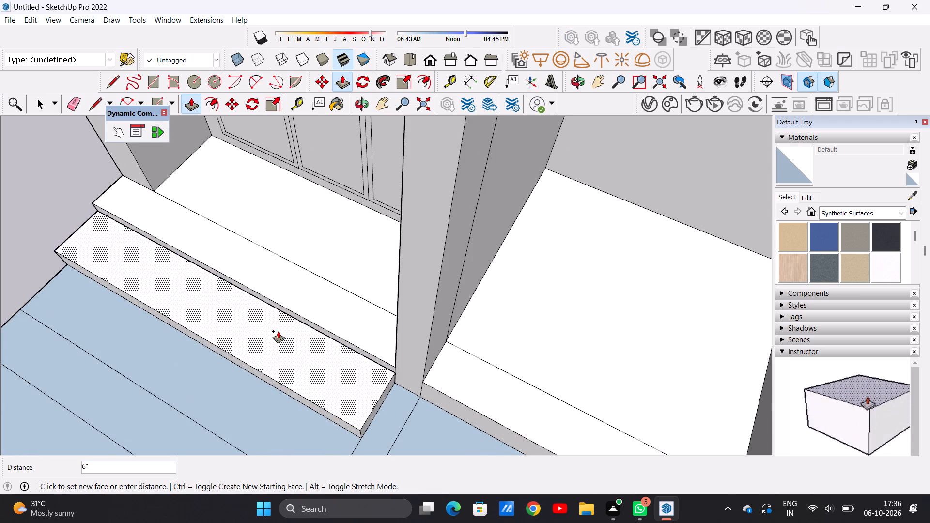
pyautogui.click(278, 331)
# Pull the left panel's second strip from the base platform up about 3 3/4".
pyautogui.scroll(-10, 280, 324)
pyautogui.moveTo(282, 392); pyautogui.dragTo(275, 331, button='middle')
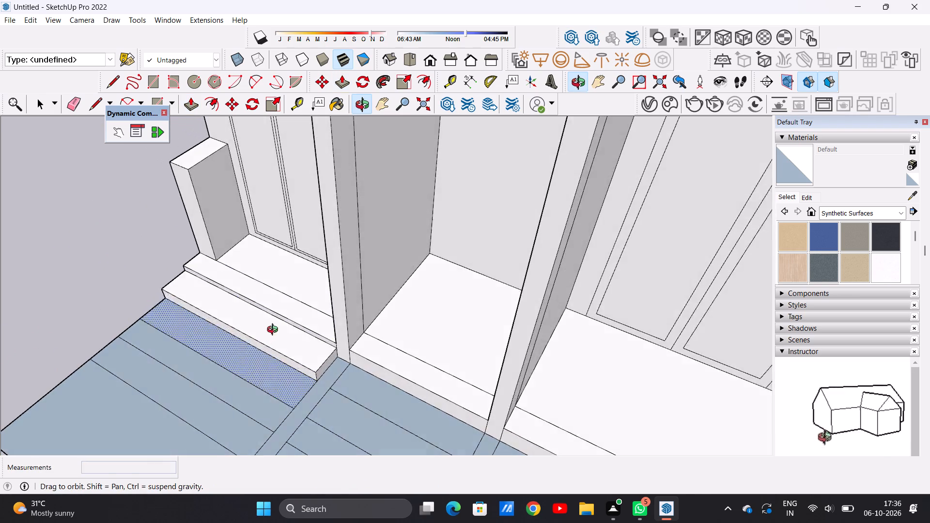
pyautogui.moveTo(275, 331); pyautogui.dragTo(266, 315, button='middle')
pyautogui.scroll(11, 271, 369)
pyautogui.click(272, 370)
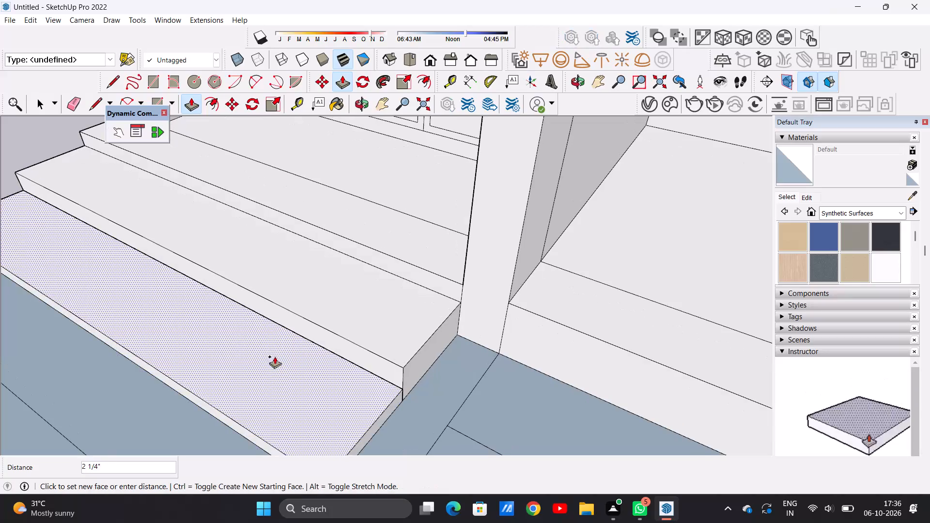
pyautogui.click(277, 349)
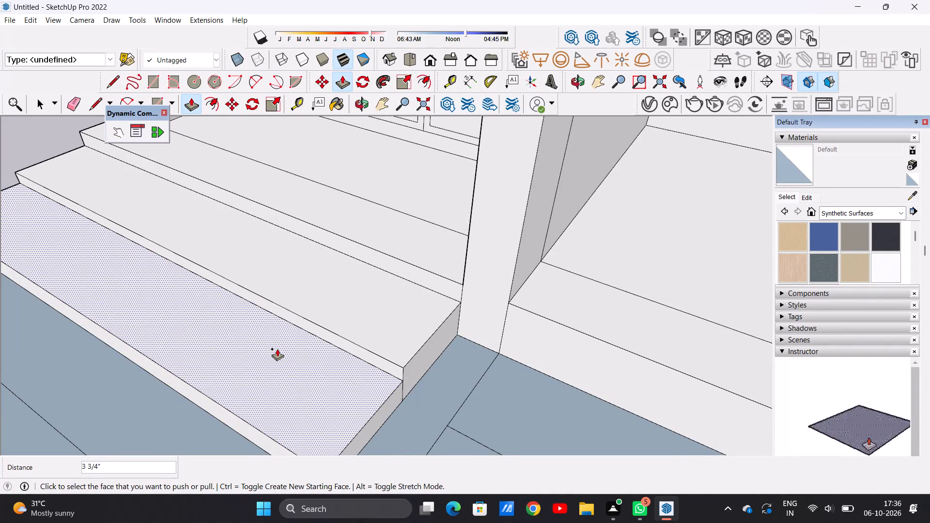
# Pull the left panel's third strip up about 2 7/16" and its outermost fourth strip up about 3/4".
pyautogui.scroll(-11, 276, 327)
pyautogui.scroll(12, 262, 353)
pyautogui.click(252, 371)
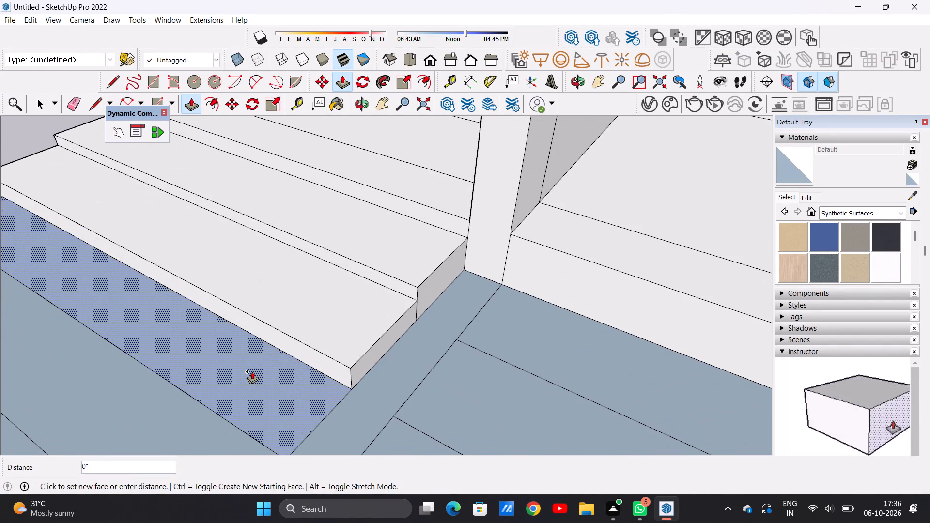
pyautogui.click(255, 356)
pyautogui.scroll(-10, 256, 346)
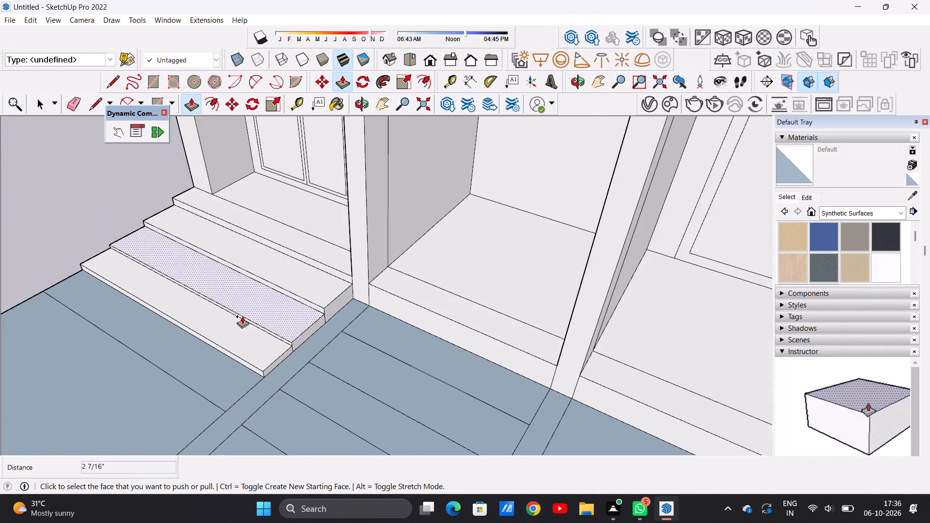
pyautogui.scroll(7, 215, 374)
pyautogui.click(215, 374)
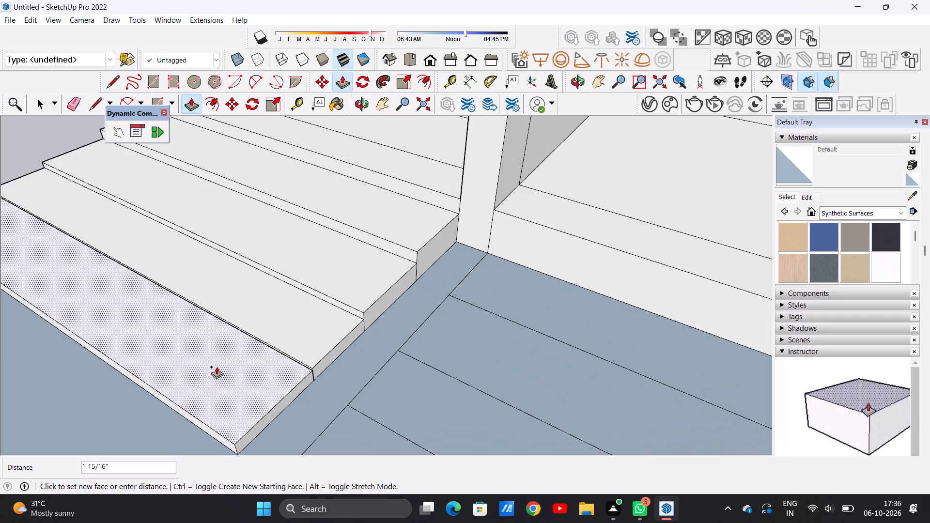
pyautogui.click(217, 370)
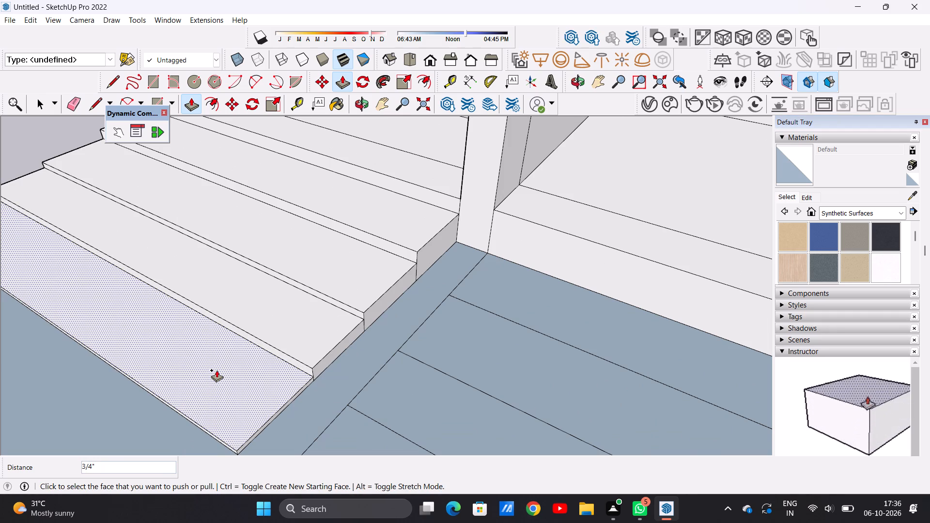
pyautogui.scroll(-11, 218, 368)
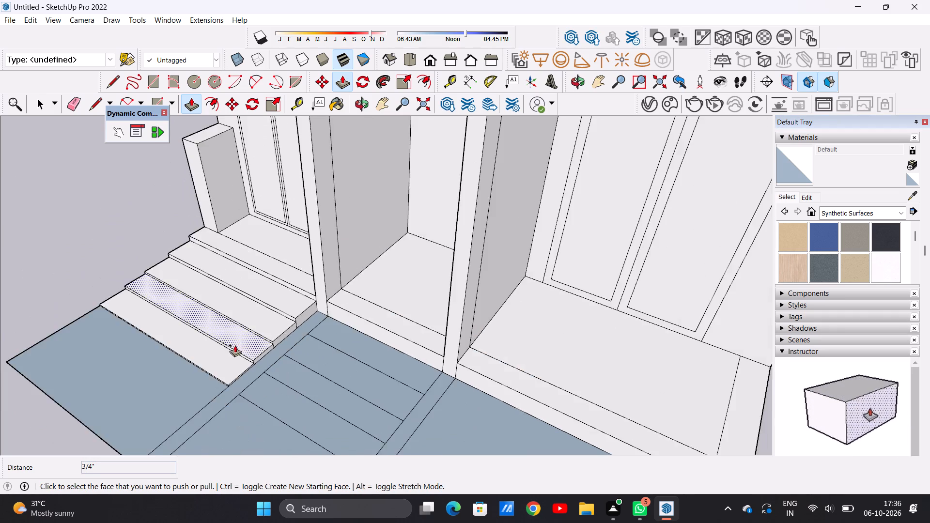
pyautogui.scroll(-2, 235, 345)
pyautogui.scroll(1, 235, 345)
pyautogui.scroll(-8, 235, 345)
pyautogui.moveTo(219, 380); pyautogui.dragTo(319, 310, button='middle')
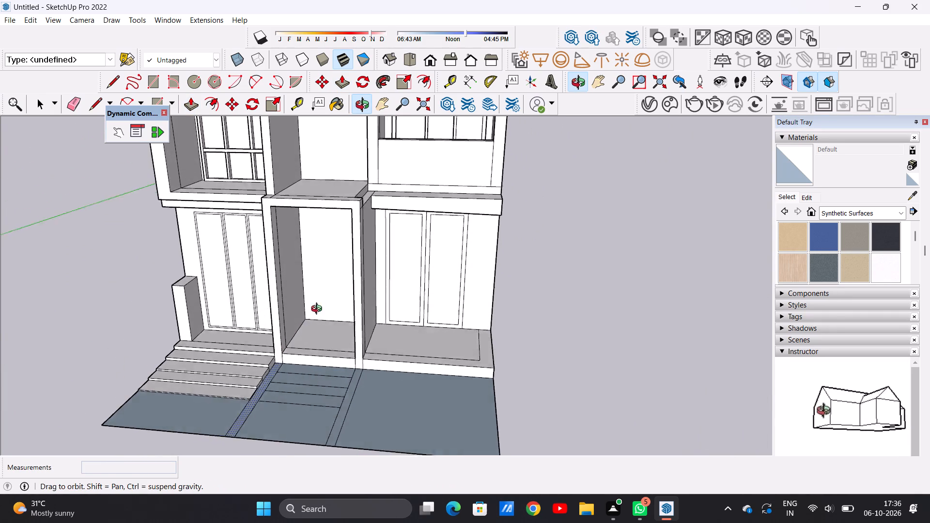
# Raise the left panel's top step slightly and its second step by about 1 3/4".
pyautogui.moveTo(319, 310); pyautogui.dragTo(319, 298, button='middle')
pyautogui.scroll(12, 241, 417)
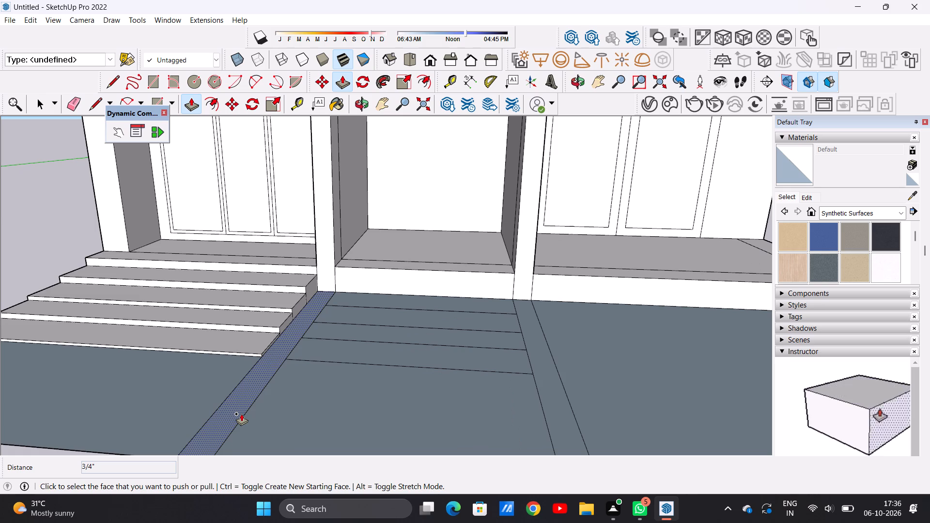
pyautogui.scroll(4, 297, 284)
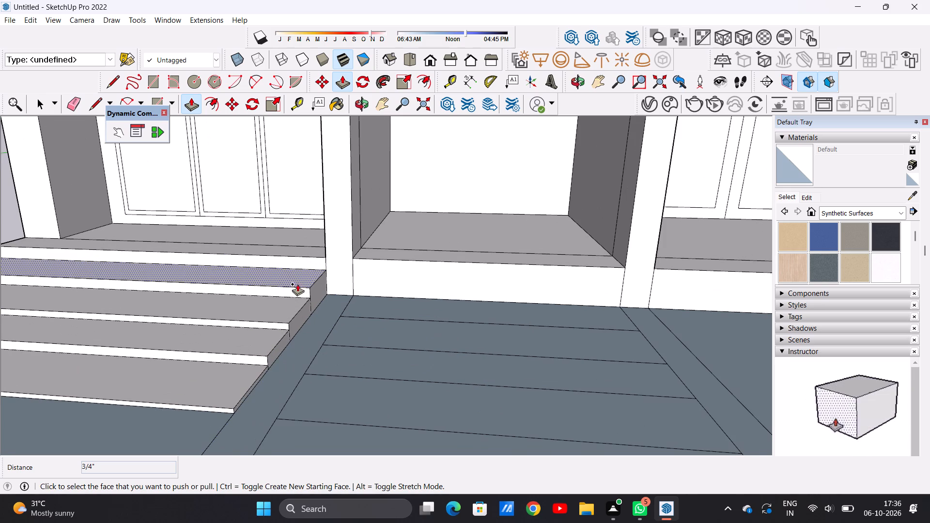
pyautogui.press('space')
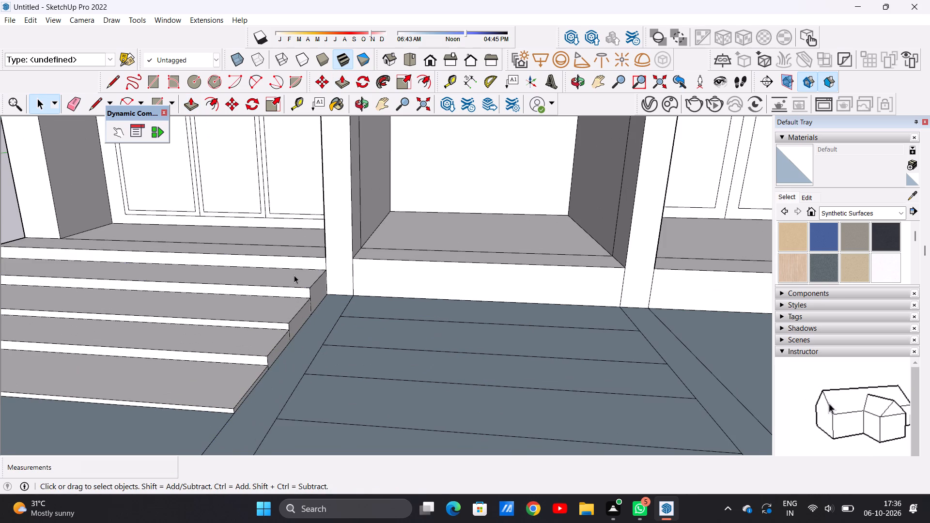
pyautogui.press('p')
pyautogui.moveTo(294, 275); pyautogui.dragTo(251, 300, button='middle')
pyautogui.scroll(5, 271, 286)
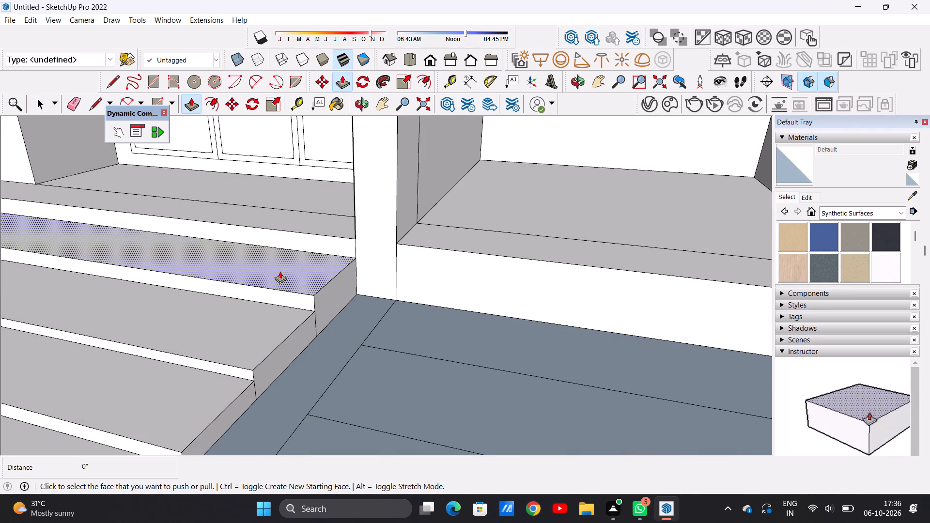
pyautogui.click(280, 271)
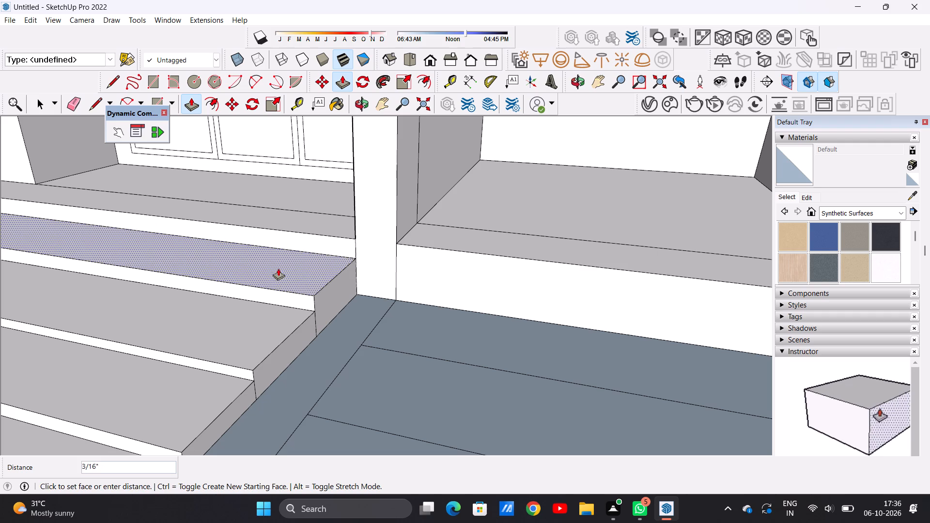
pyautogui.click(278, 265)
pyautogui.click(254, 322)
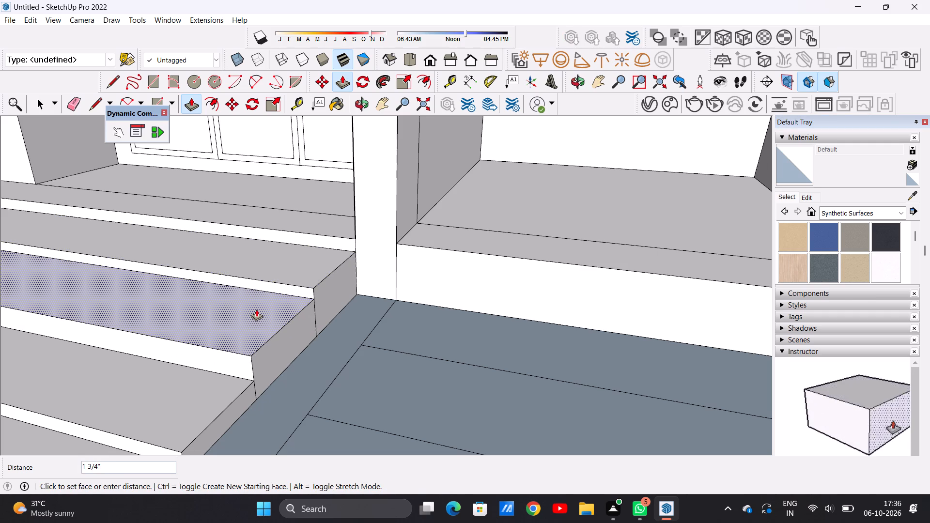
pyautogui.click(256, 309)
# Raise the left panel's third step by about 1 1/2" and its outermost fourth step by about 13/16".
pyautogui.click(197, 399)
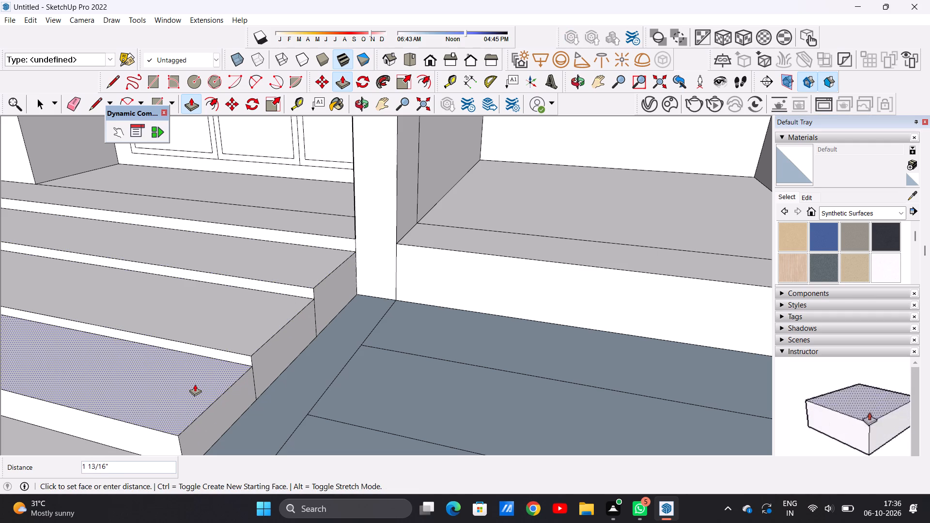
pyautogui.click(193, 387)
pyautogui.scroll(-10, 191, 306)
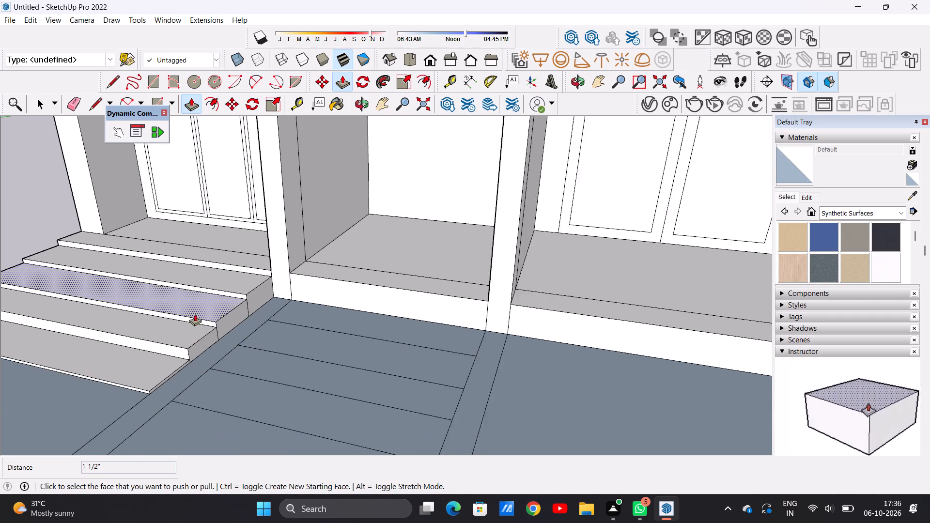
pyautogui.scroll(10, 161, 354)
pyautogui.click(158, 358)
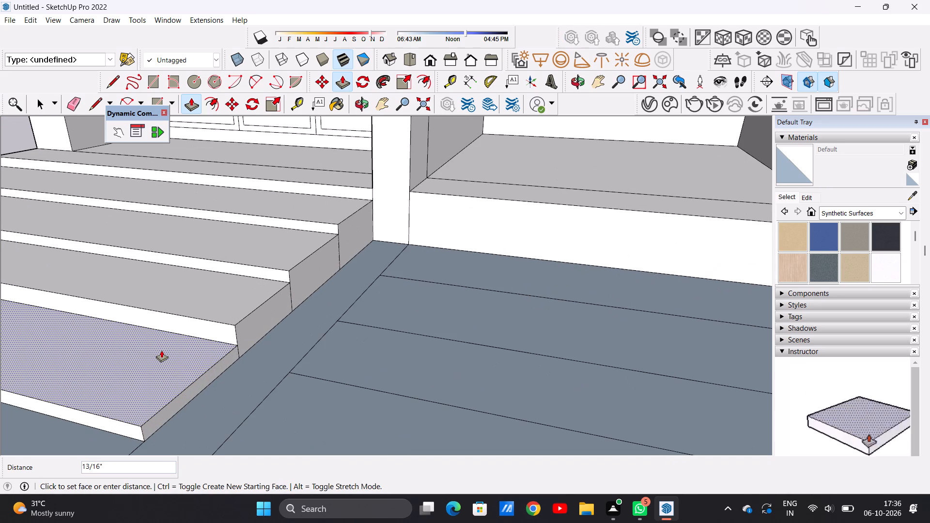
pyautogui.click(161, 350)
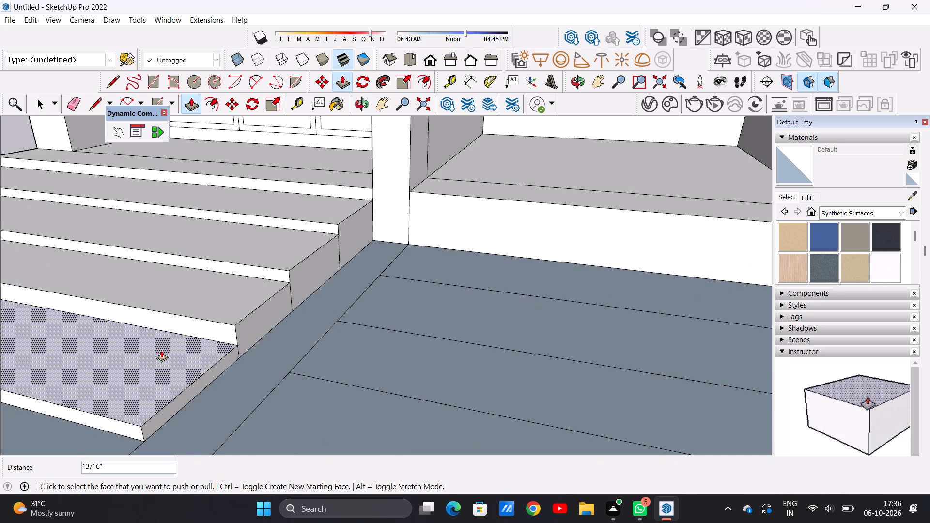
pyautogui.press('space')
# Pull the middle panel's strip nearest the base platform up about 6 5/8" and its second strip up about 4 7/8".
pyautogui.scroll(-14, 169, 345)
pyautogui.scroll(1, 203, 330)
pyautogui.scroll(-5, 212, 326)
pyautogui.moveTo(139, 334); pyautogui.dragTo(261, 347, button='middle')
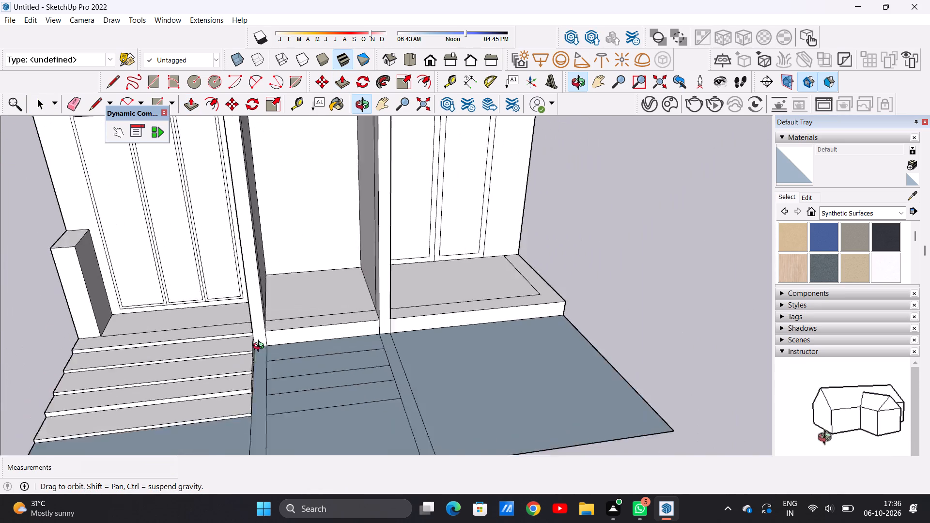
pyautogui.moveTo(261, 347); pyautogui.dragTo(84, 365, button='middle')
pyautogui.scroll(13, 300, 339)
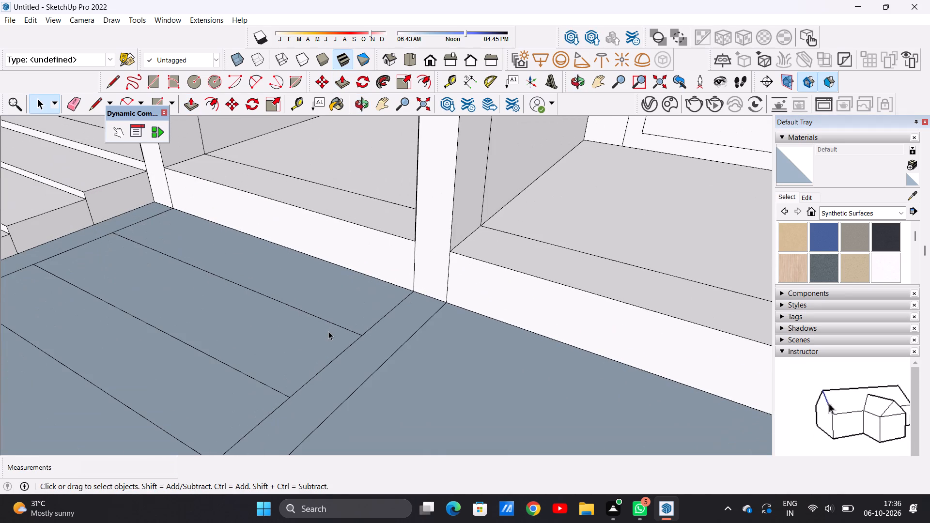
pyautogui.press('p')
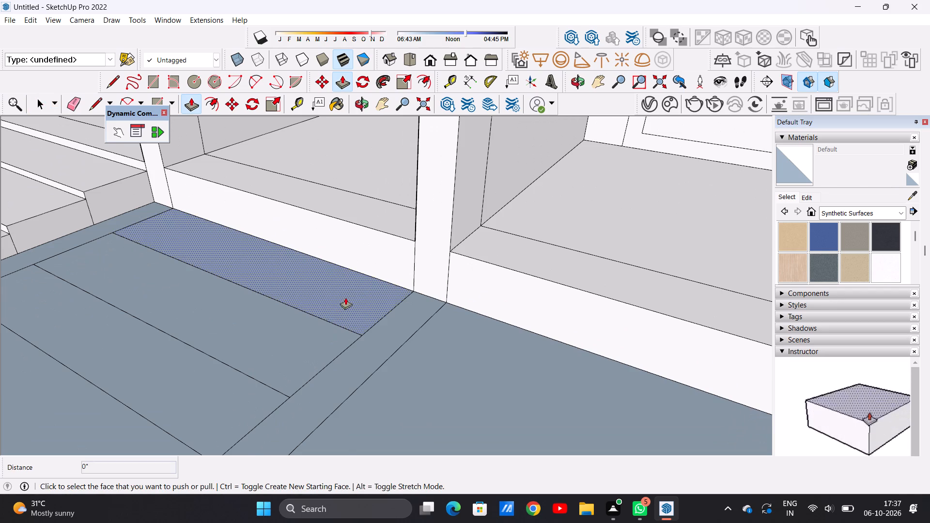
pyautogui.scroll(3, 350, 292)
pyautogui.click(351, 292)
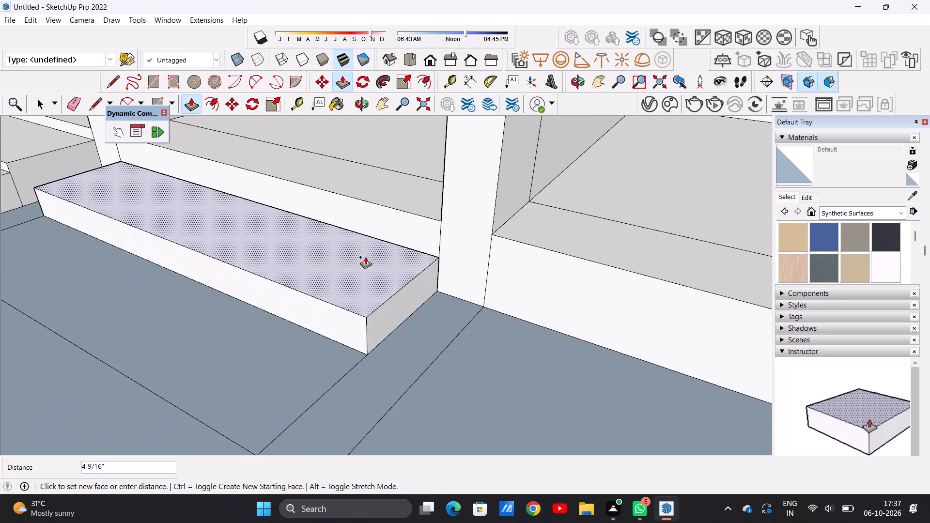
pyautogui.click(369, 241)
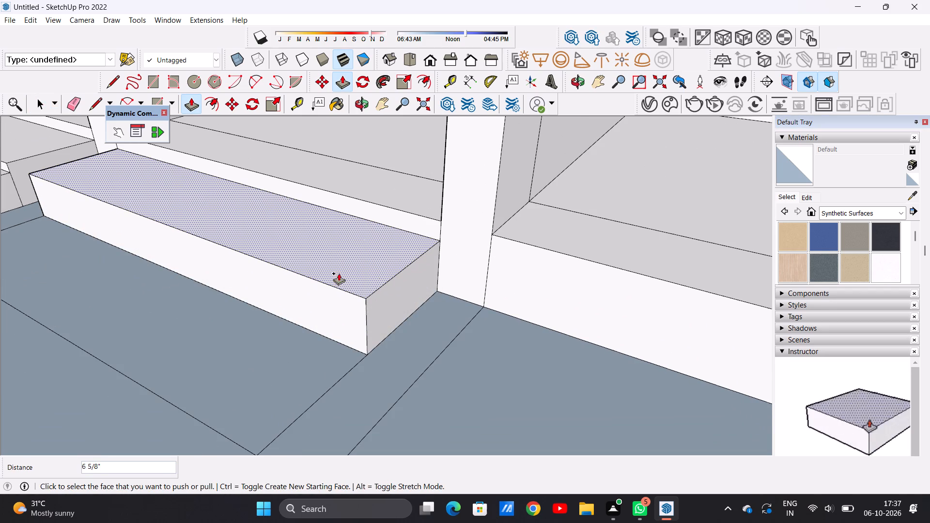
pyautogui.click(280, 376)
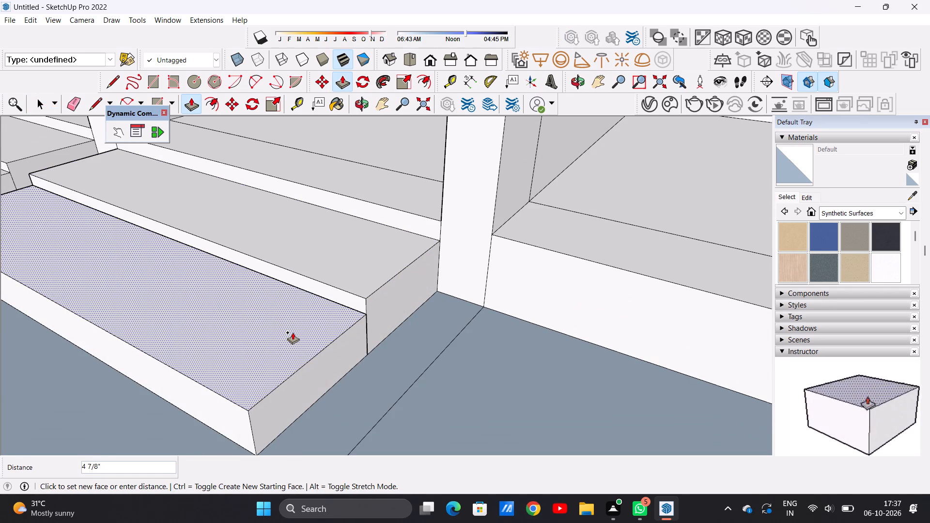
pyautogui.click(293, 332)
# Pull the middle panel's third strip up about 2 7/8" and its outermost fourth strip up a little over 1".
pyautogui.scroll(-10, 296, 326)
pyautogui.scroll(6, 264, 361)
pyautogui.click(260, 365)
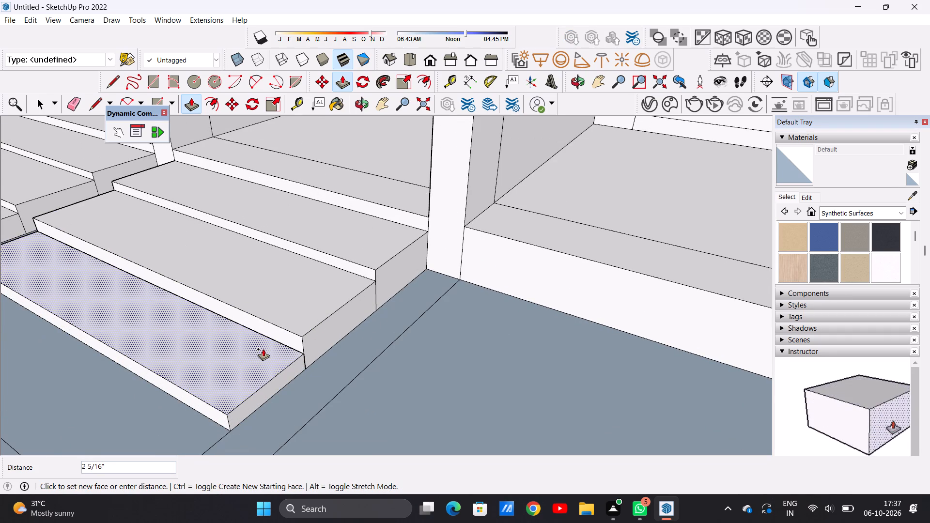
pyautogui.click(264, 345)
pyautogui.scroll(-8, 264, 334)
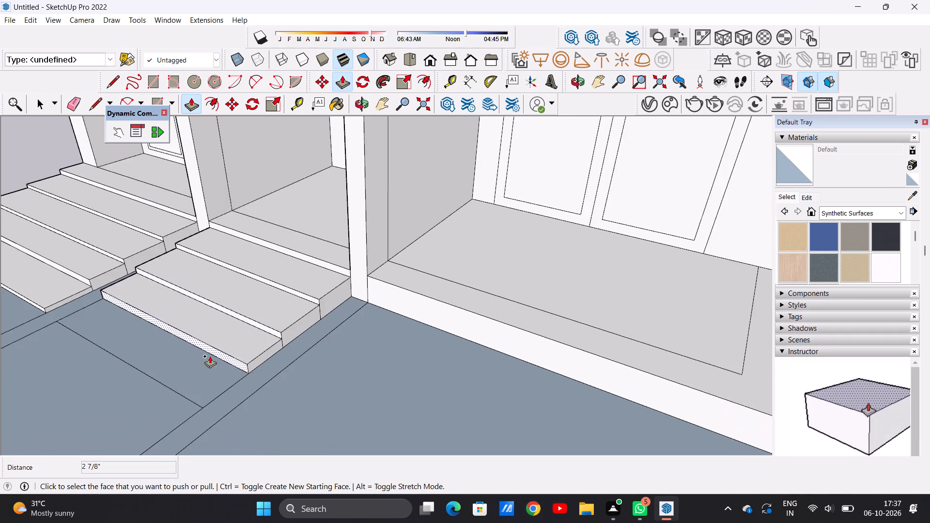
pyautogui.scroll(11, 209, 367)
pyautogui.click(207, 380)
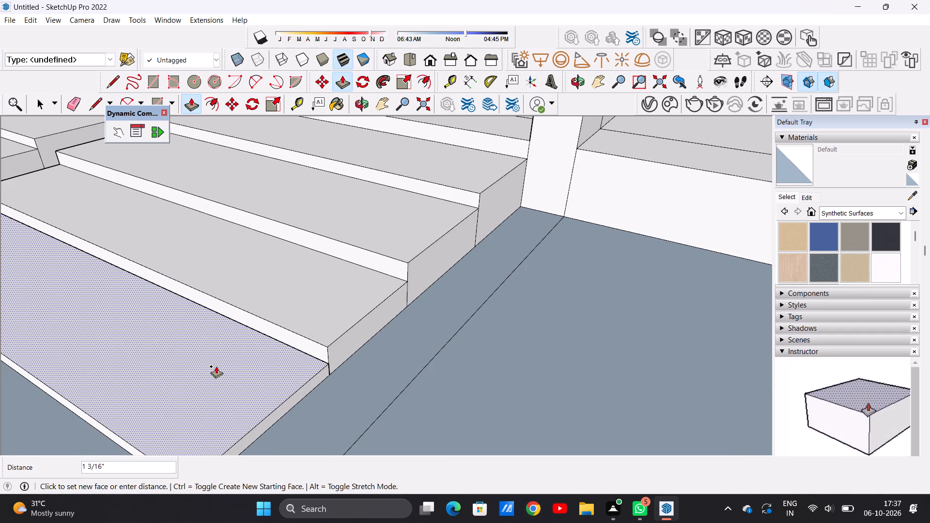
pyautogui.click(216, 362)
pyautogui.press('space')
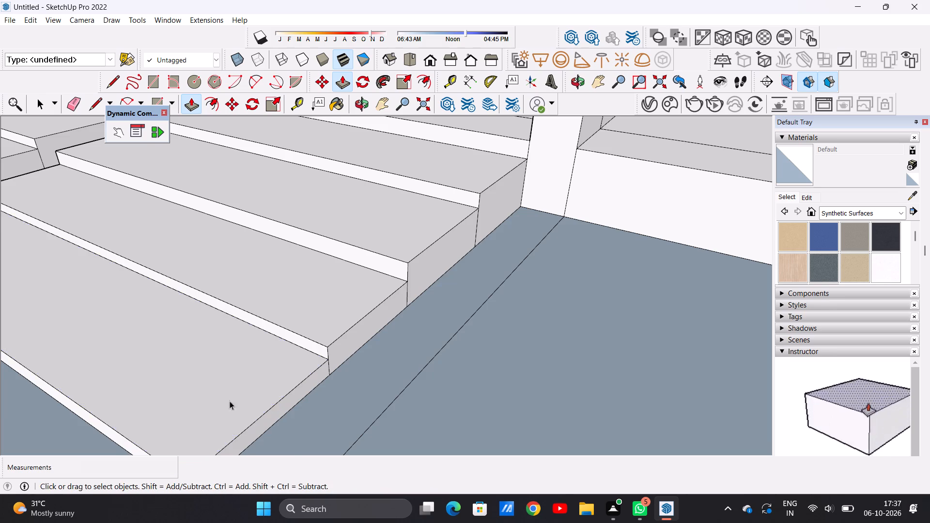
# Examine both flights of entrance steps and how they meet the platform from the front and both sides of the house.
pyautogui.scroll(-19, 259, 414)
pyautogui.scroll(1, 345, 344)
pyautogui.scroll(-1, 345, 344)
pyautogui.moveTo(267, 369); pyautogui.dragTo(364, 370, button='middle')
pyautogui.scroll(-3, 311, 336)
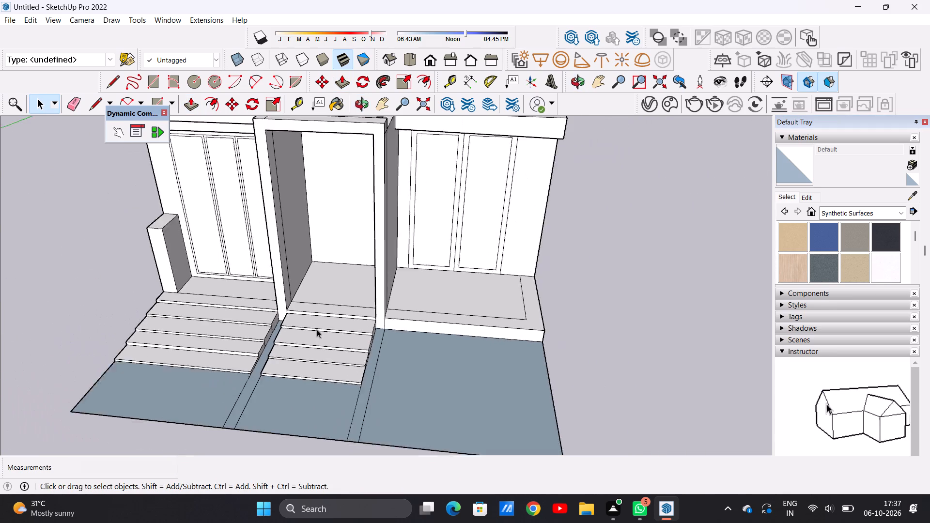
pyautogui.scroll(-8, 317, 329)
pyautogui.moveTo(327, 349); pyautogui.dragTo(353, 276, button='middle')
pyautogui.scroll(-6, 310, 332)
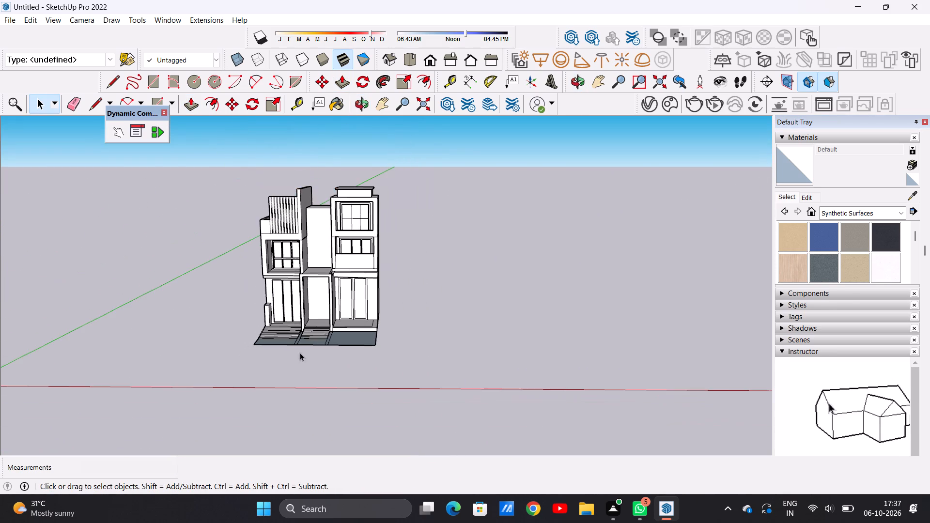
pyautogui.scroll(6, 335, 326)
pyautogui.moveTo(314, 336); pyautogui.dragTo(311, 401, button='middle')
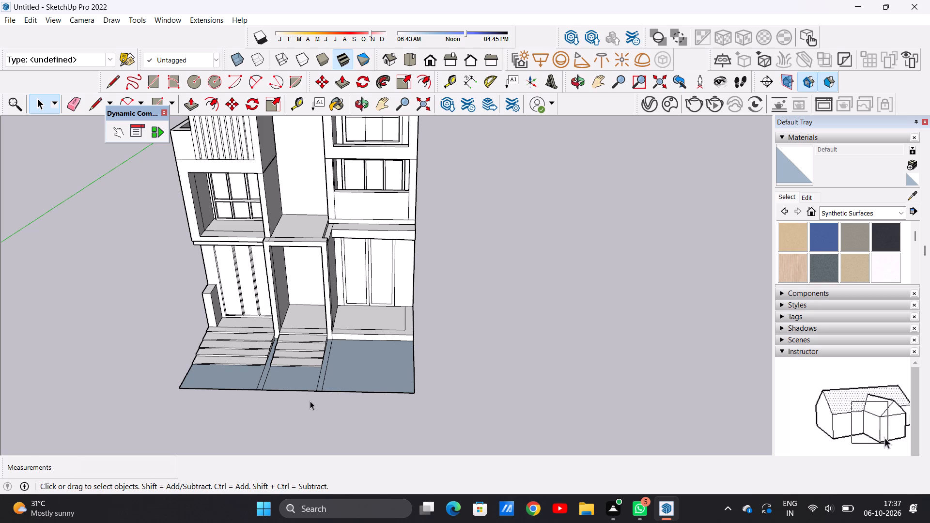
pyautogui.scroll(2, 298, 392)
pyautogui.moveTo(293, 381); pyautogui.dragTo(297, 449, button='middle')
pyautogui.scroll(1, 297, 449)
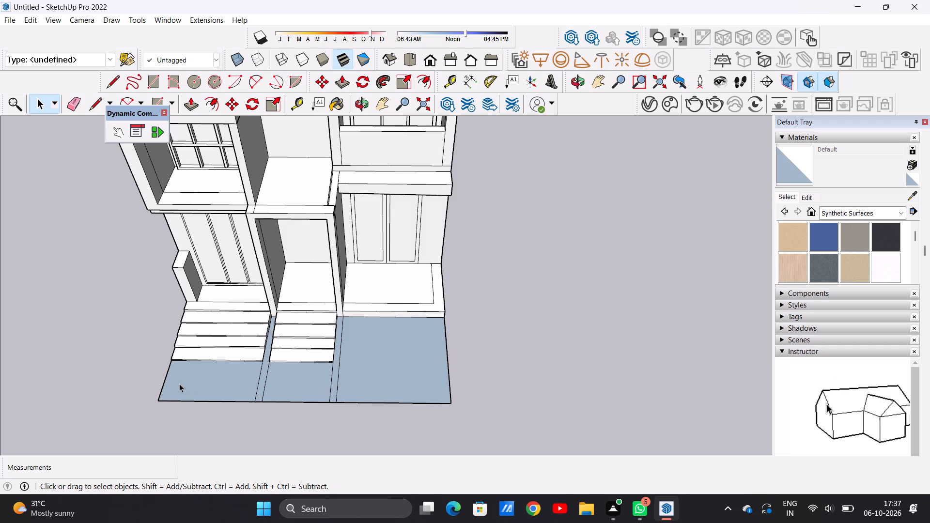
pyautogui.scroll(3, 188, 377)
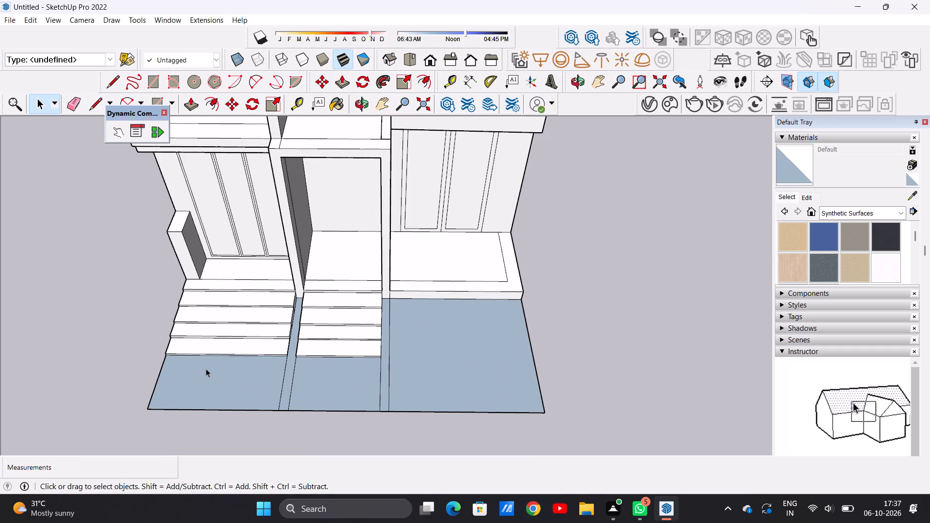
pyautogui.scroll(-5, 206, 369)
pyautogui.moveTo(198, 371); pyautogui.dragTo(214, 380, button='middle')
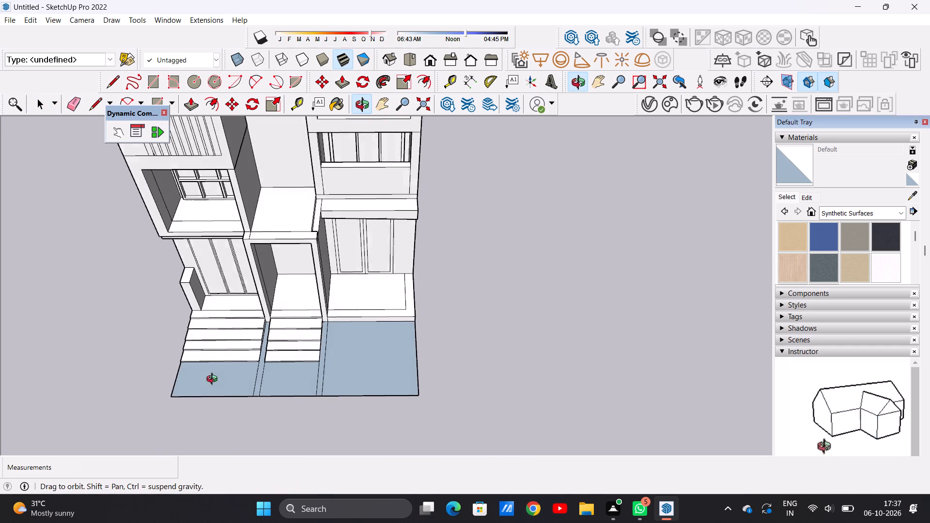
pyautogui.moveTo(214, 380); pyautogui.dragTo(270, 361, button='middle')
pyautogui.scroll(4, 230, 382)
pyautogui.moveTo(261, 342); pyautogui.dragTo(283, 300, button='middle')
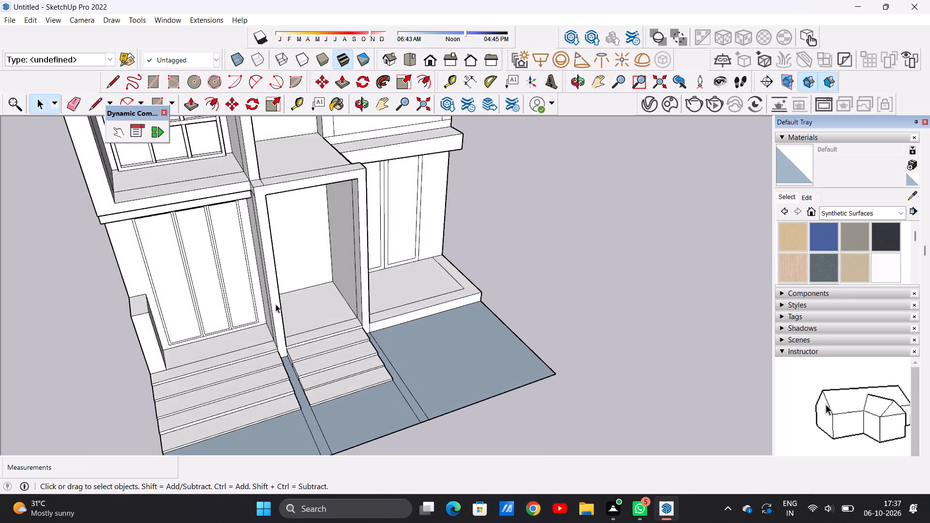
pyautogui.scroll(-8, 268, 310)
pyautogui.moveTo(197, 366); pyautogui.dragTo(333, 345, button='middle')
pyautogui.scroll(5, 279, 402)
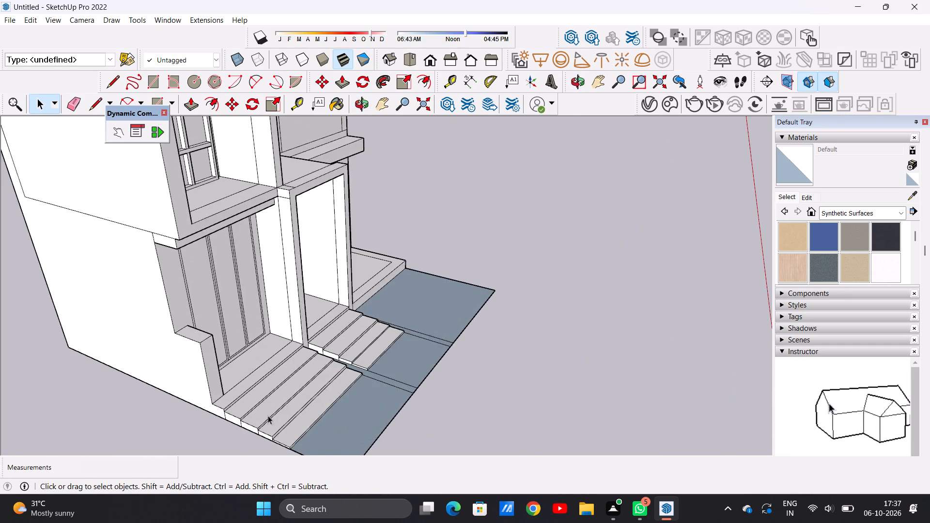
pyautogui.scroll(8, 268, 415)
pyautogui.scroll(-13, 207, 363)
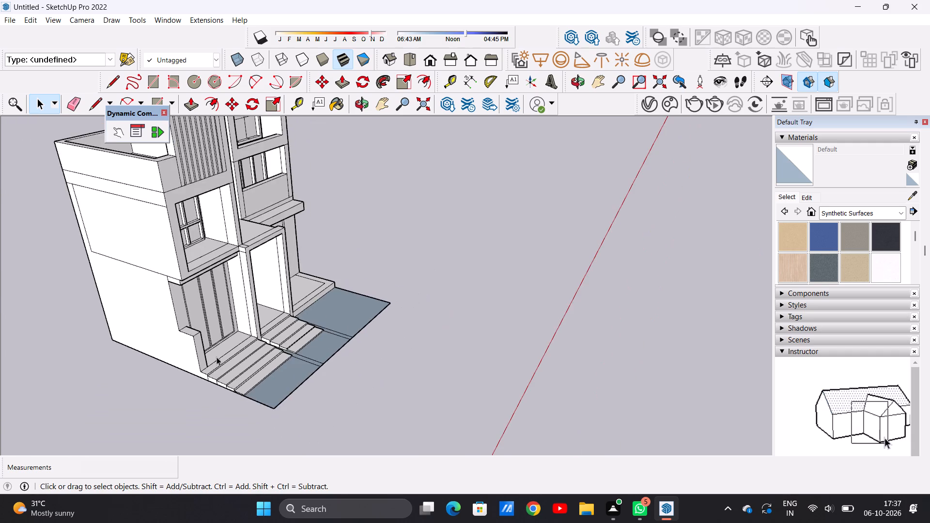
pyautogui.moveTo(291, 407); pyautogui.dragTo(94, 405, button='middle')
pyautogui.moveTo(463, 366); pyautogui.dragTo(307, 360, button='middle')
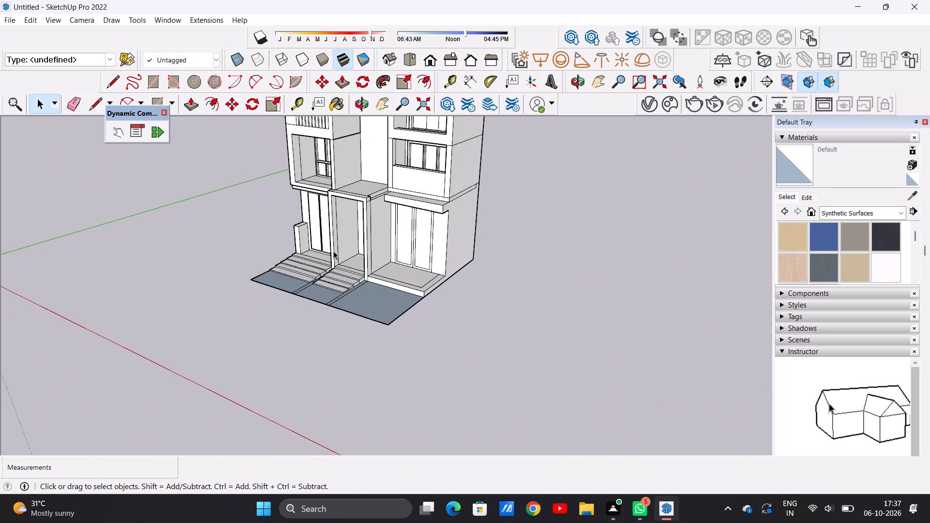
pyautogui.scroll(16, 330, 248)
pyautogui.scroll(-10, 281, 305)
pyautogui.scroll(1, 296, 292)
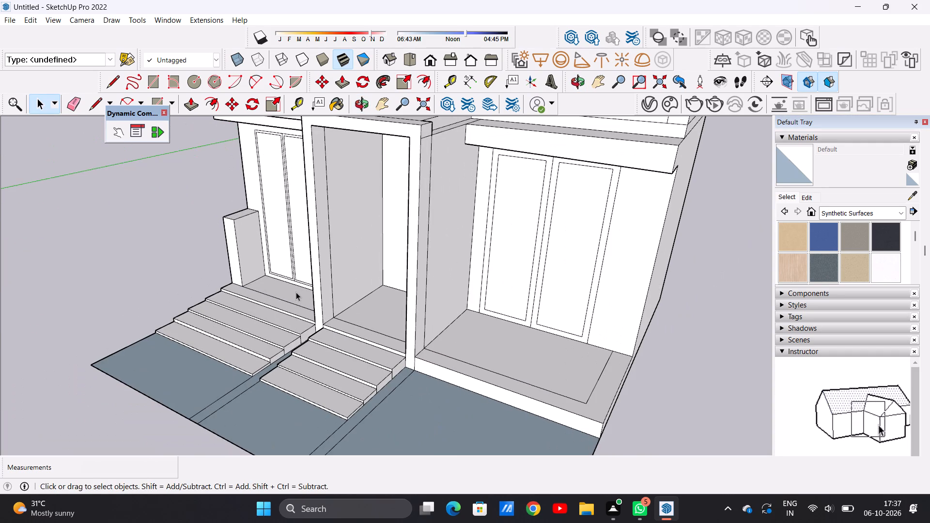
# Undo all the step extrusions in the forecourt's middle and left panels, keeping the flat strips' dividing lines.
pyautogui.hotkey('ctrl', 'z')
pyautogui.hotkey('ctrl', 'z')
pyautogui.hotkey('ctrl', 'z')
pyautogui.hotkey('ctrl', 'z')
pyautogui.hotkey('ctrl', 'z')
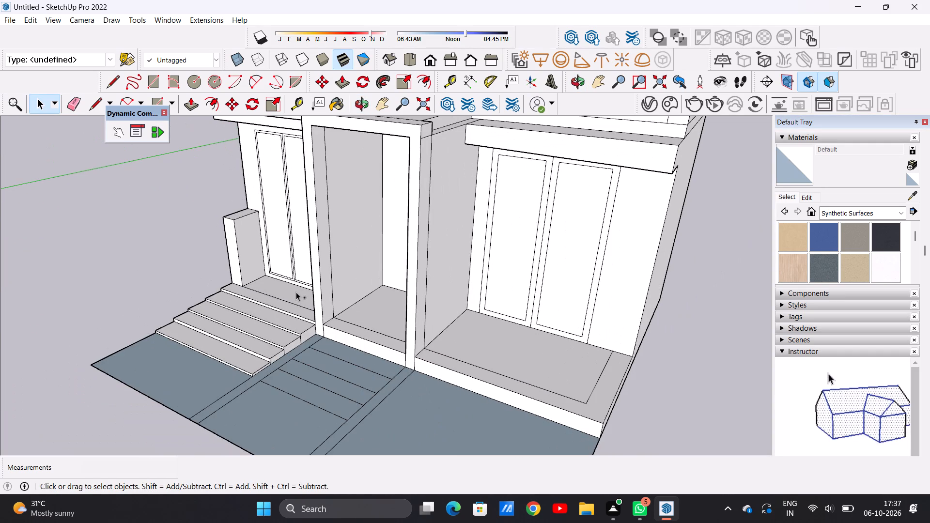
pyautogui.hotkey('ctrl', 'z')
pyautogui.hotkey('ctrl', 'z')
pyautogui.hotkey('ctrl', 'z')
pyautogui.hotkey('ctrl', 'z')
pyautogui.hotkey('ctrl', 'z')
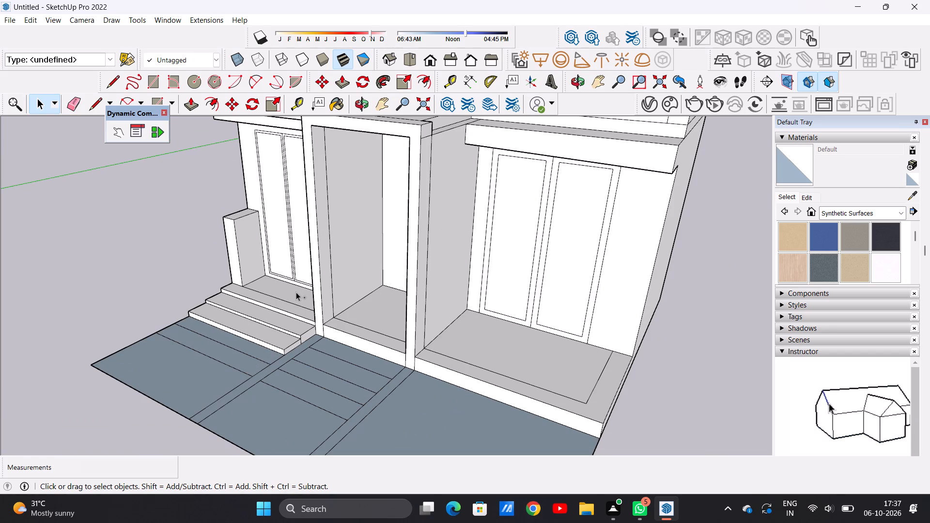
pyautogui.hotkey('ctrl', 'z')
pyautogui.hotkey('ctrl', 'z')
pyautogui.hotkey('ctrl', 'z')
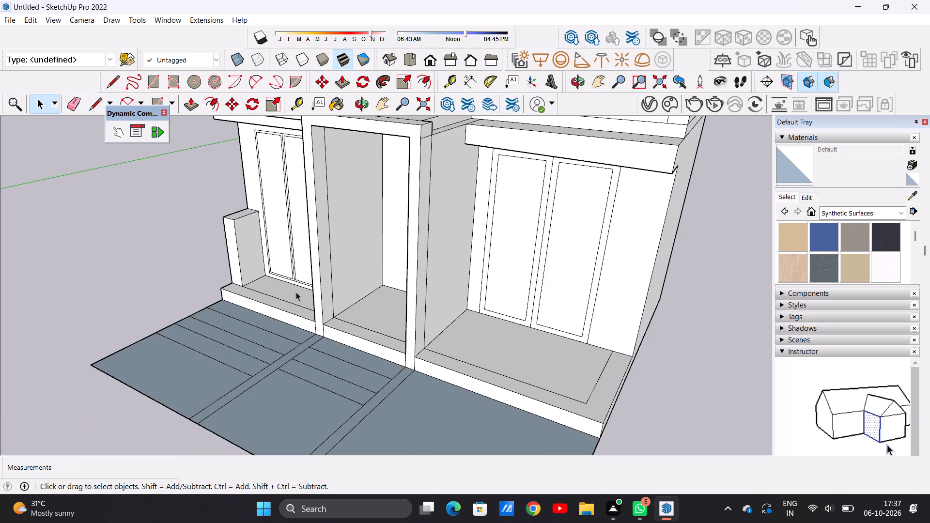
pyautogui.scroll(-3, 237, 306)
pyautogui.moveTo(230, 306); pyautogui.dragTo(272, 298, button='middle')
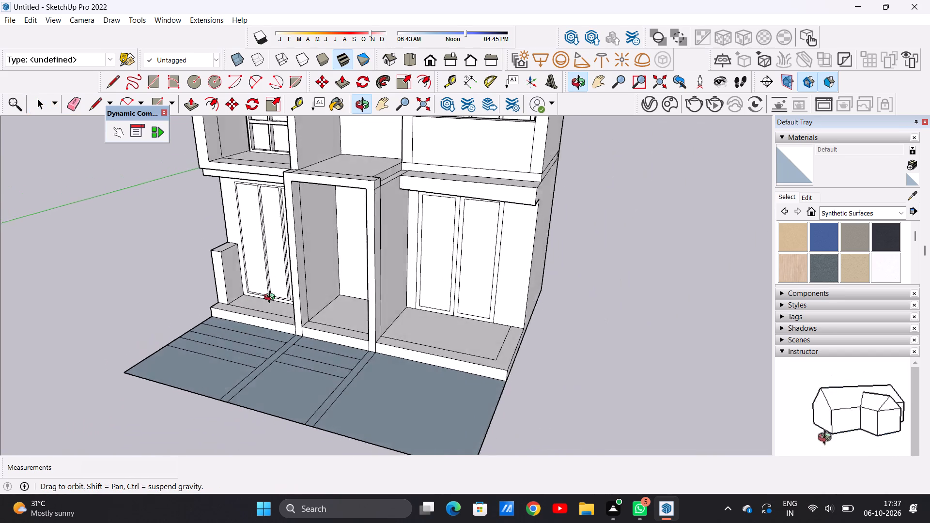
# Draw a line about 8' 1 9/16" long from the platform's base to the forecourt's front edge, aligned with the low side wall's inner face.
pyautogui.moveTo(272, 298); pyautogui.dragTo(323, 284, button='middle')
pyautogui.moveTo(150, 375); pyautogui.dragTo(245, 361, button='middle')
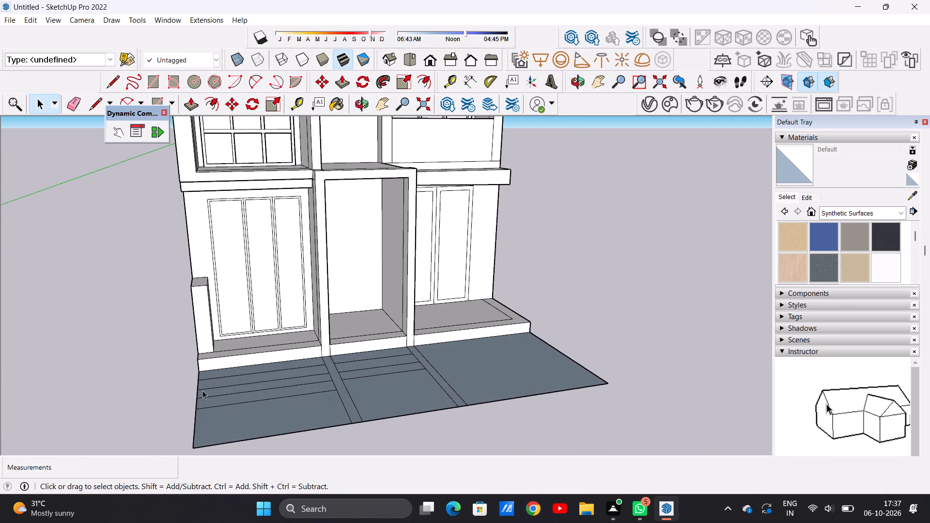
pyautogui.moveTo(202, 390); pyautogui.dragTo(179, 423, button='middle')
pyautogui.scroll(-4, 196, 385)
pyautogui.moveTo(210, 389); pyautogui.dragTo(189, 443, button='middle')
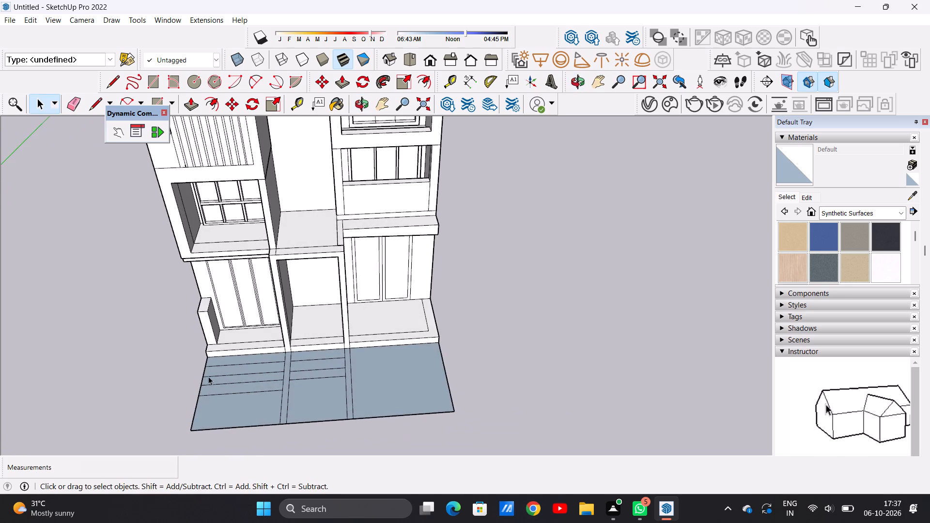
pyautogui.scroll(6, 211, 371)
pyautogui.press('l')
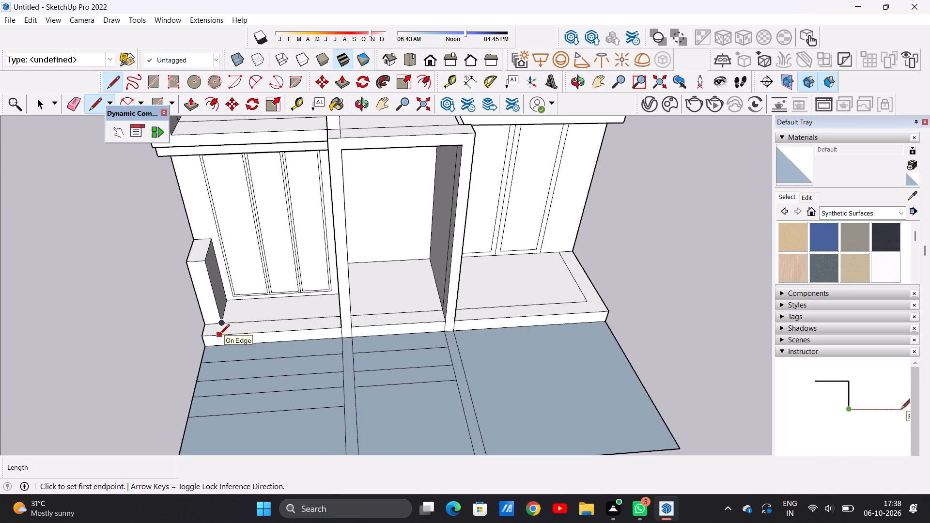
pyautogui.click(221, 347)
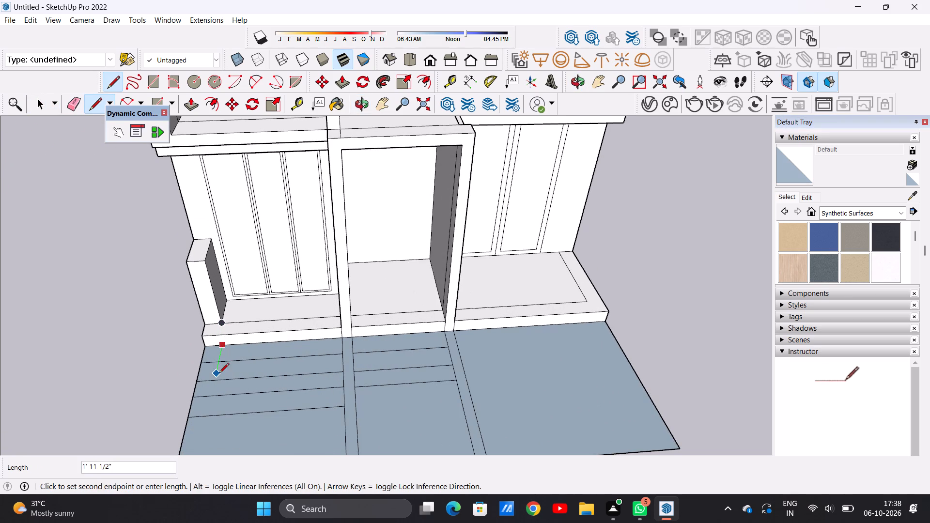
pyautogui.scroll(-9, 219, 391)
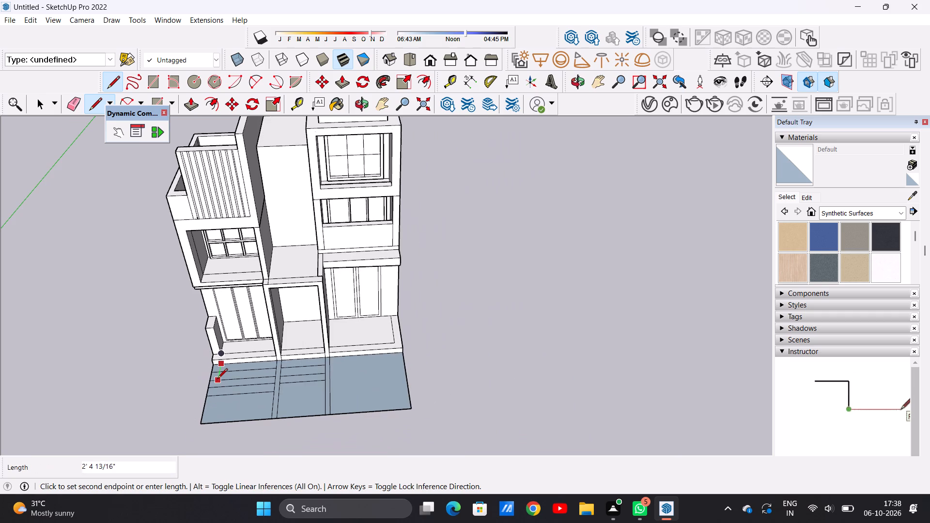
pyautogui.click(208, 426)
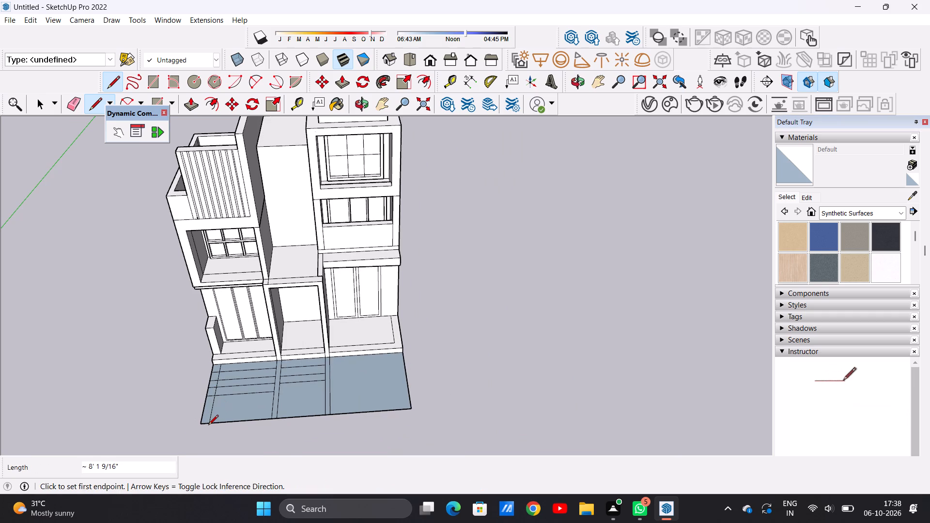
pyautogui.press('space')
# Erase the four step-line segments crossing the narrow border strip along the forecourt's left side.
pyautogui.moveTo(201, 411); pyautogui.dragTo(237, 382, button='middle')
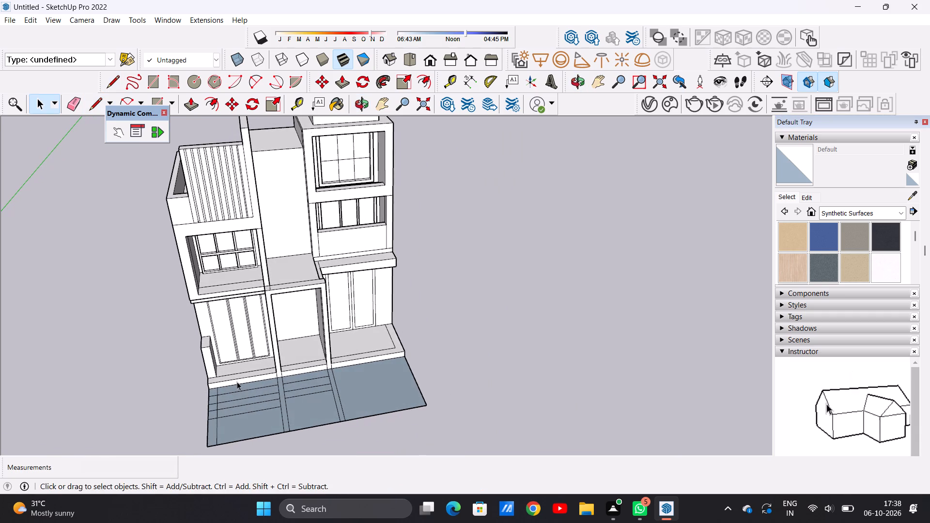
pyautogui.scroll(11, 225, 411)
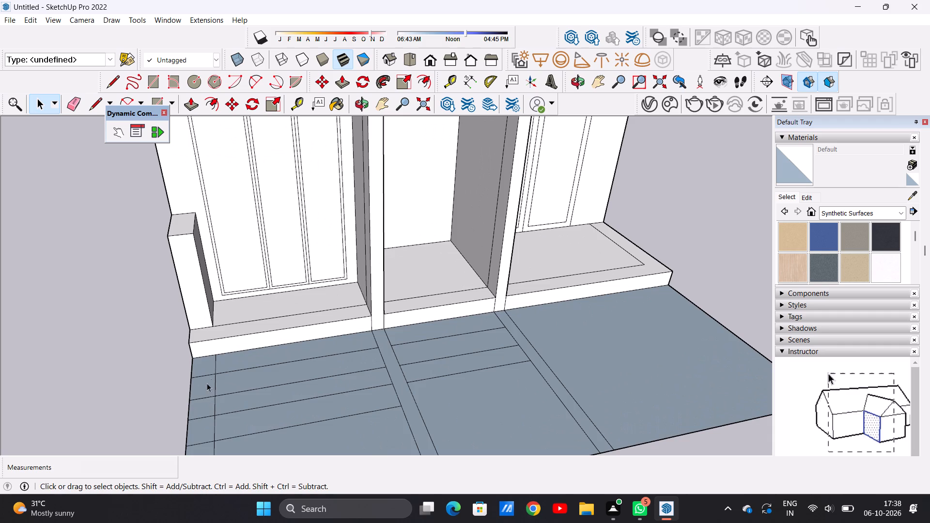
pyautogui.scroll(-9, 211, 371)
pyautogui.scroll(10, 206, 399)
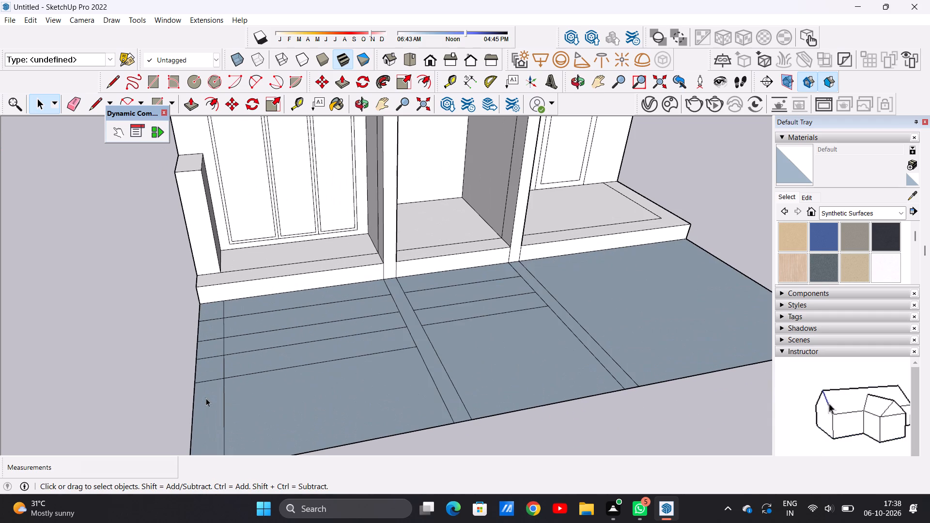
pyautogui.press('e')
pyautogui.moveTo(212, 315); pyautogui.dragTo(209, 365)
pyautogui.moveTo(209, 368); pyautogui.dragTo(209, 368)
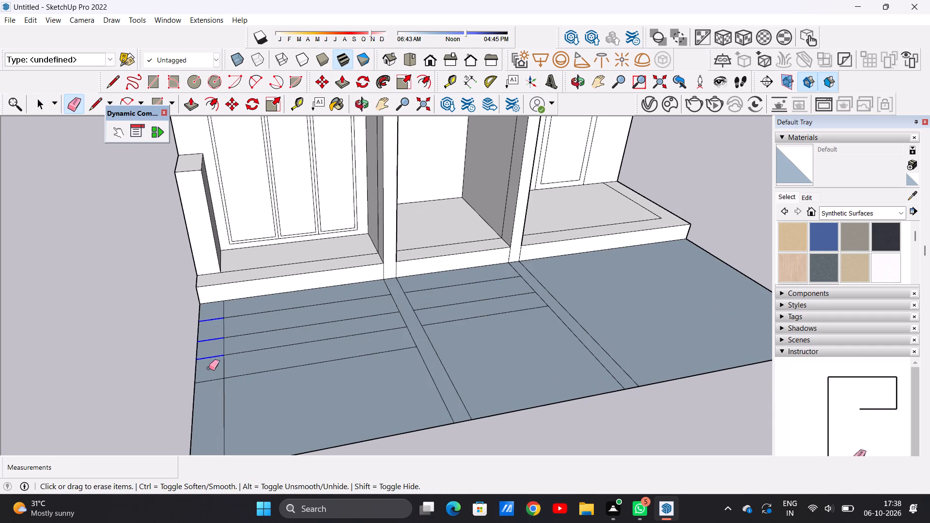
pyautogui.moveTo(209, 368); pyautogui.dragTo(207, 383)
pyautogui.scroll(-10, 219, 338)
pyautogui.scroll(5, 231, 365)
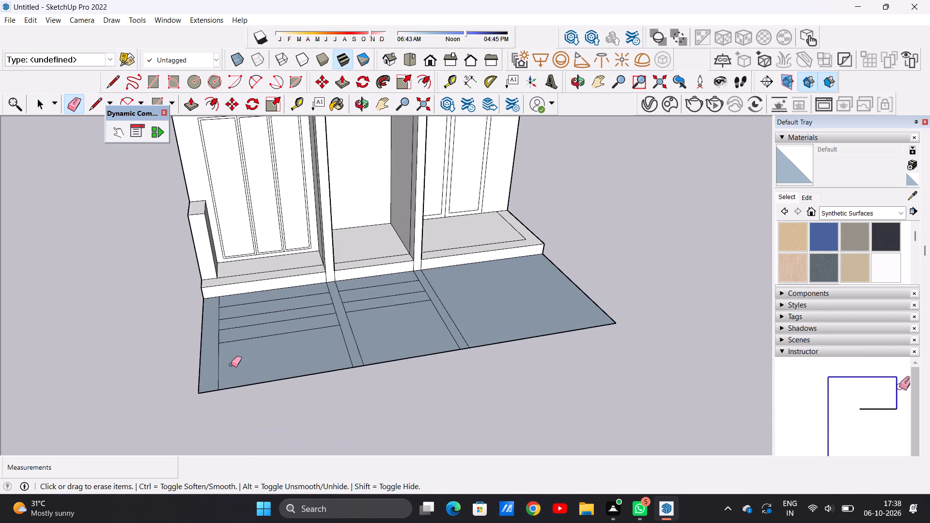
pyautogui.scroll(5, 224, 354)
pyautogui.scroll(-8, 203, 371)
# Pull the low side wall's front end face out about 10 1/2" to the platform's front edge.
pyautogui.moveTo(186, 370); pyautogui.dragTo(324, 366, button='middle')
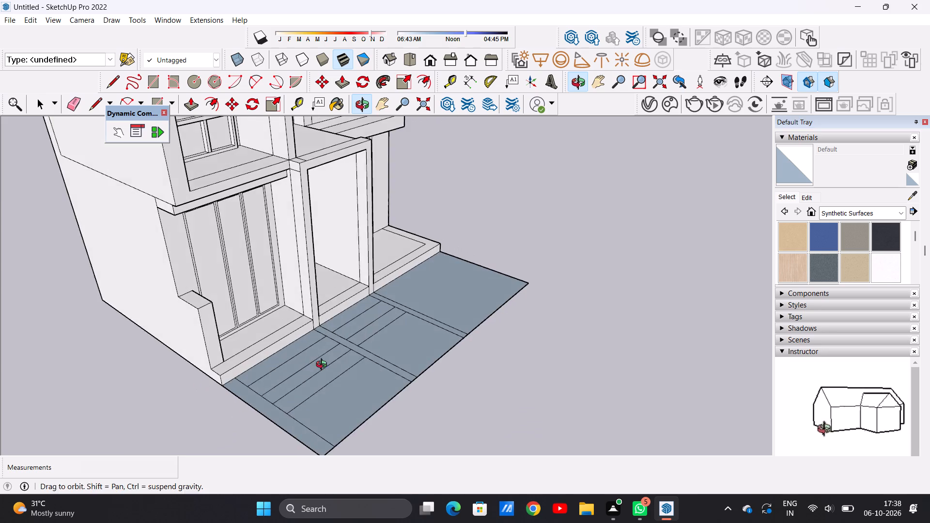
pyautogui.moveTo(324, 366); pyautogui.dragTo(325, 365, button='middle')
pyautogui.scroll(6, 270, 375)
pyautogui.press('space')
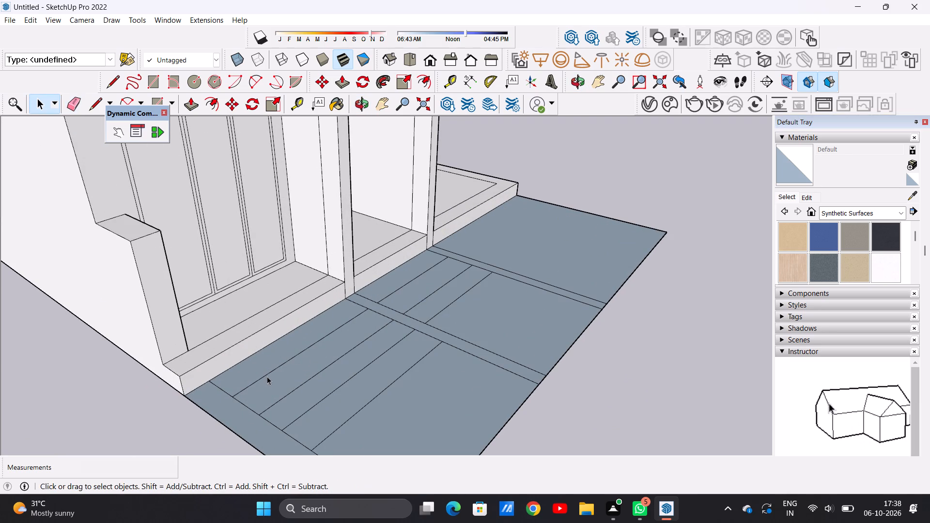
pyautogui.press('p')
pyautogui.click(169, 323)
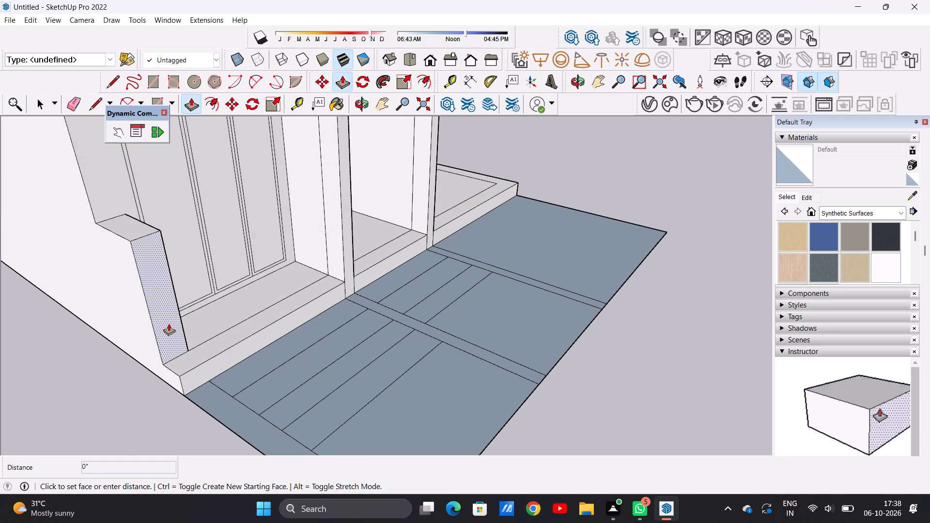
pyautogui.click(191, 352)
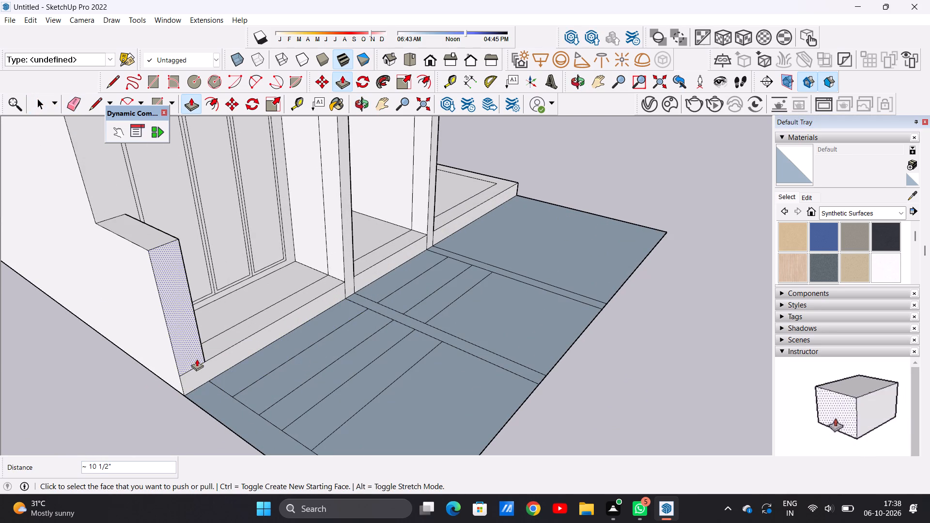
pyautogui.press('space')
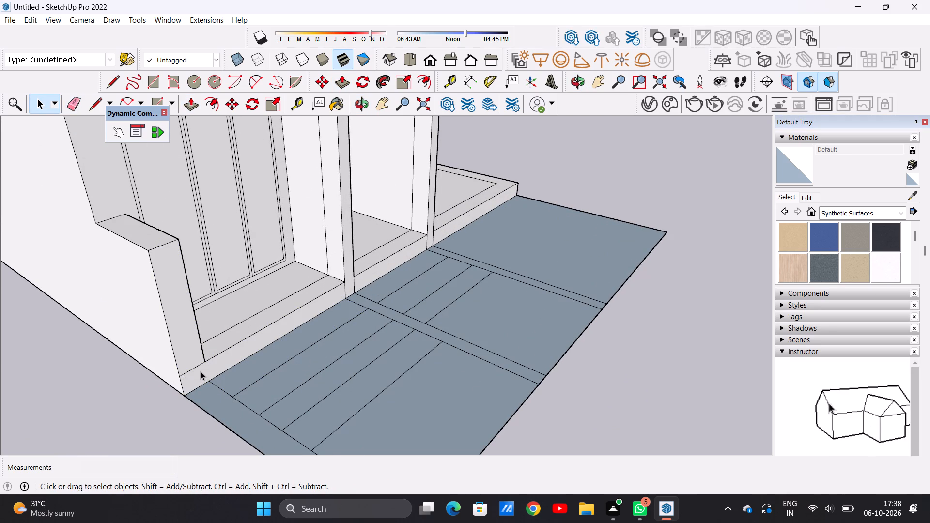
# Draw a line from the low wall's inner corner down to the forecourt and erase the edge separating the wall end from the platform face.
pyautogui.press('l')
pyautogui.scroll(9, 210, 364)
pyautogui.click(198, 354)
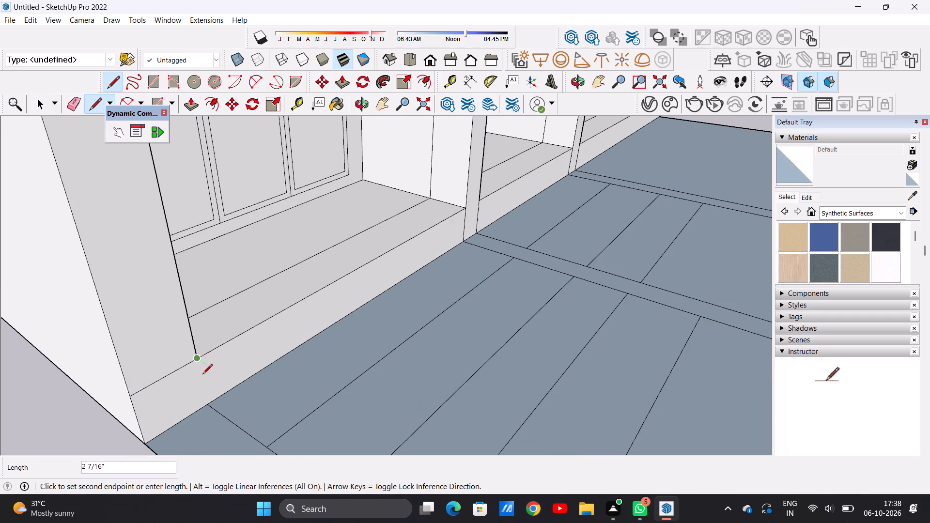
pyautogui.click(208, 403)
pyautogui.press('space')
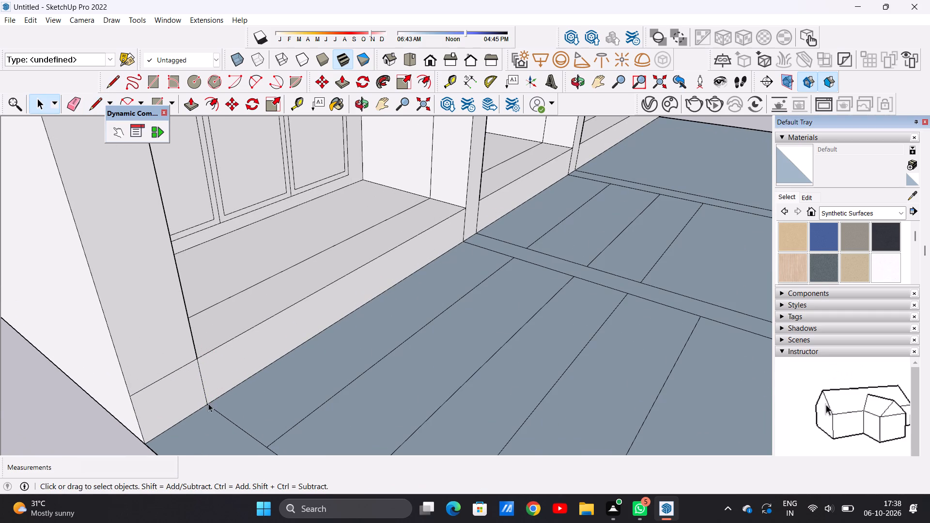
pyautogui.scroll(12, 201, 367)
pyautogui.scroll(-12, 201, 350)
pyautogui.scroll(5, 178, 375)
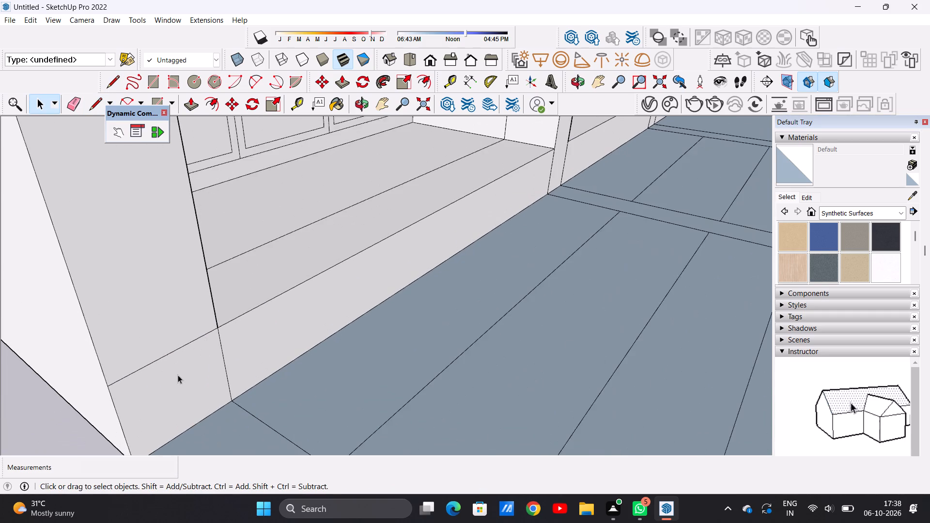
pyautogui.press('e')
pyautogui.moveTo(162, 345); pyautogui.dragTo(167, 358)
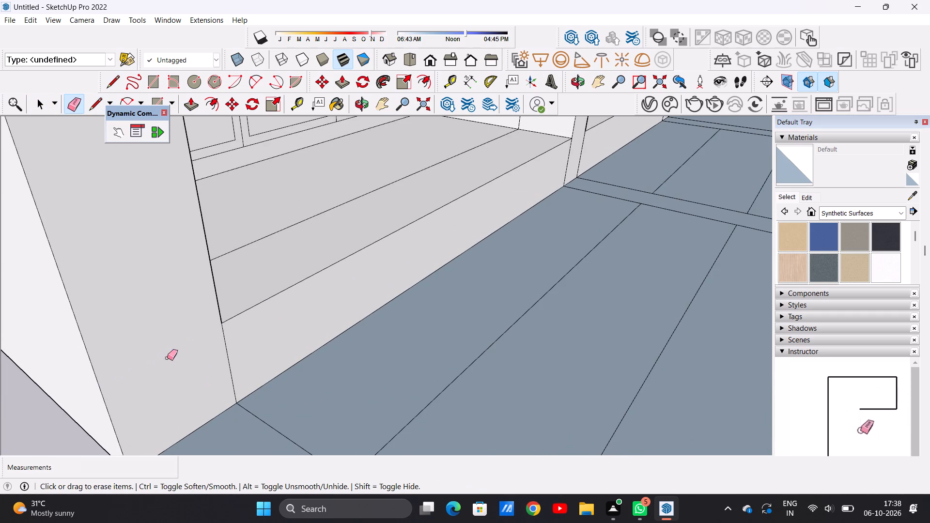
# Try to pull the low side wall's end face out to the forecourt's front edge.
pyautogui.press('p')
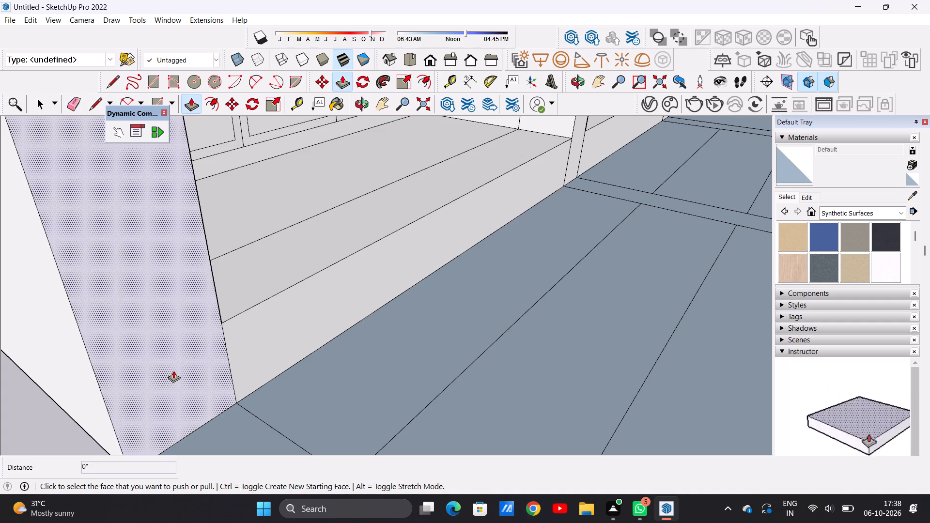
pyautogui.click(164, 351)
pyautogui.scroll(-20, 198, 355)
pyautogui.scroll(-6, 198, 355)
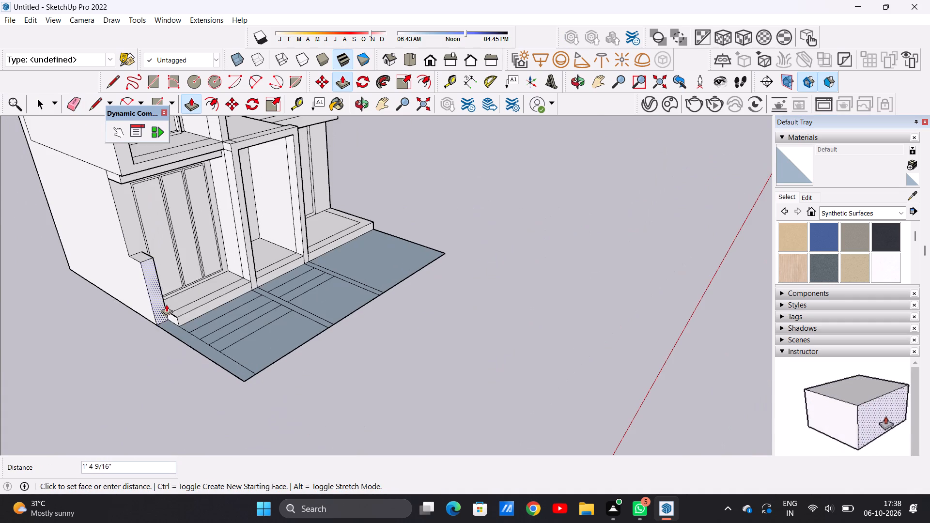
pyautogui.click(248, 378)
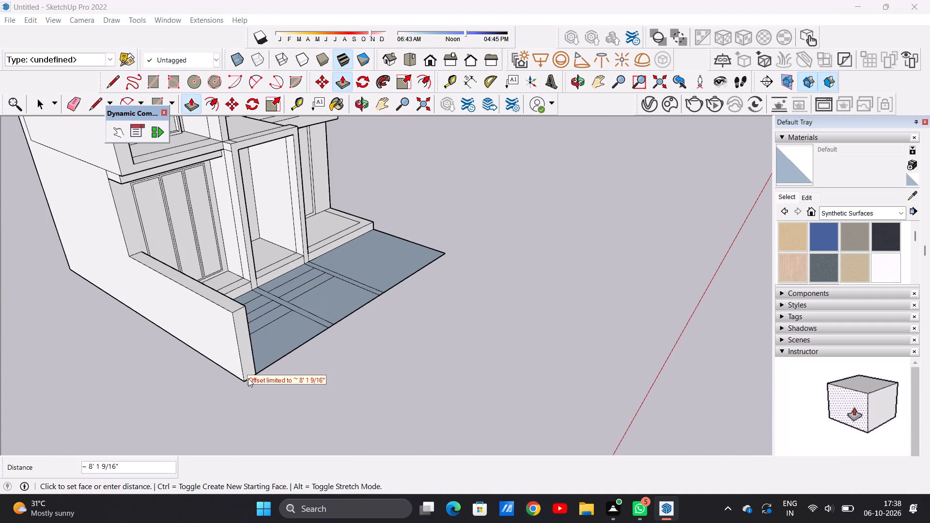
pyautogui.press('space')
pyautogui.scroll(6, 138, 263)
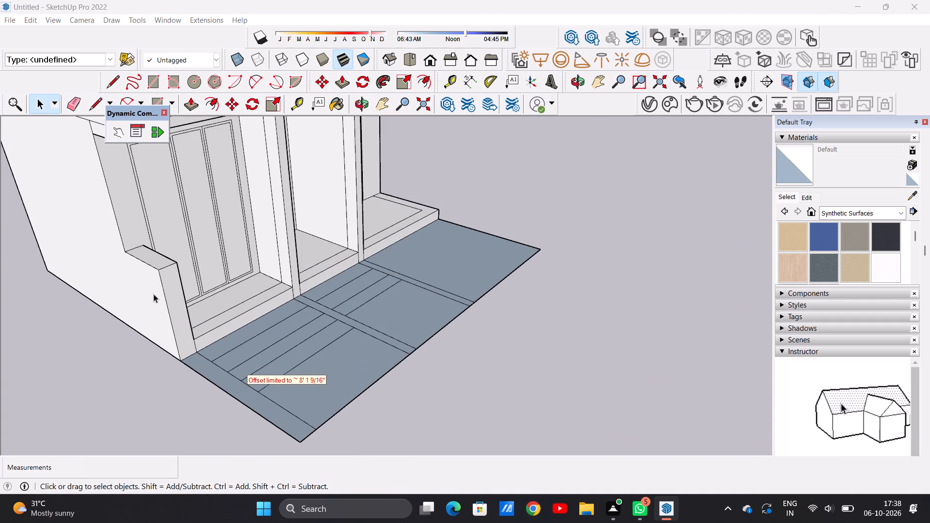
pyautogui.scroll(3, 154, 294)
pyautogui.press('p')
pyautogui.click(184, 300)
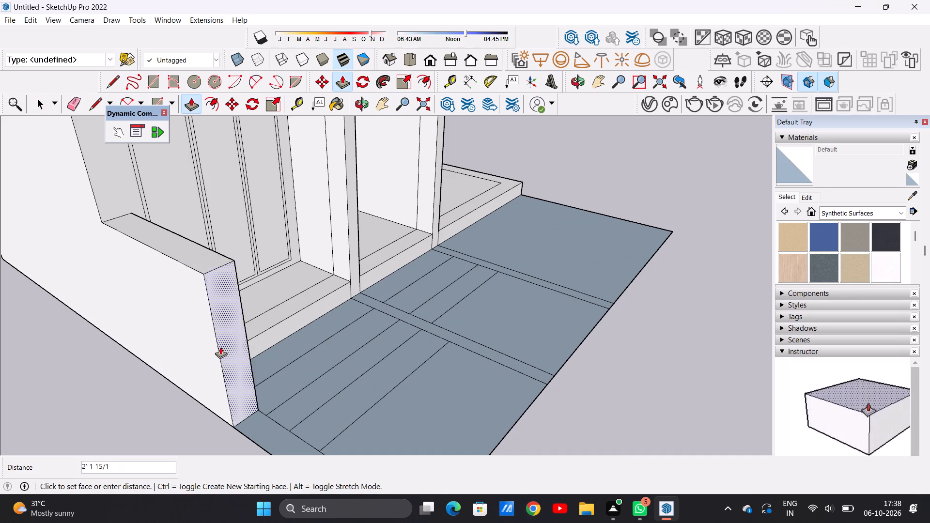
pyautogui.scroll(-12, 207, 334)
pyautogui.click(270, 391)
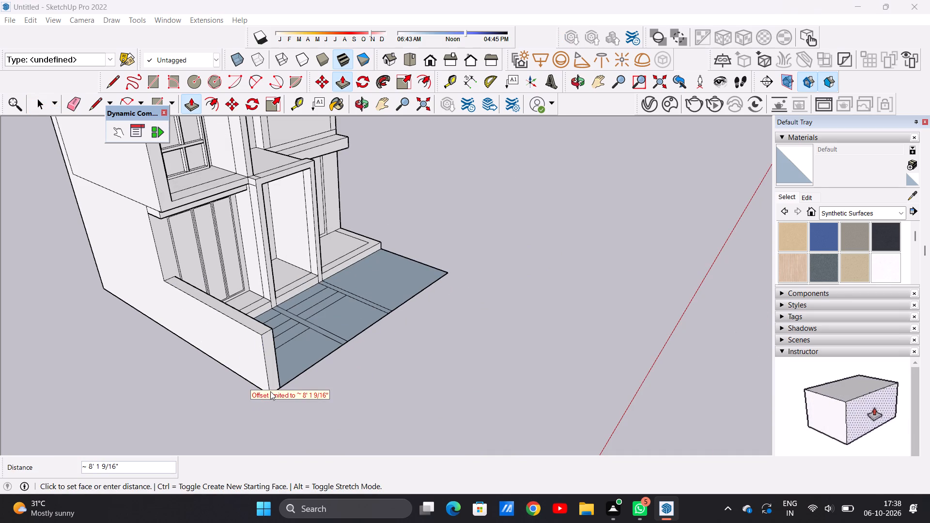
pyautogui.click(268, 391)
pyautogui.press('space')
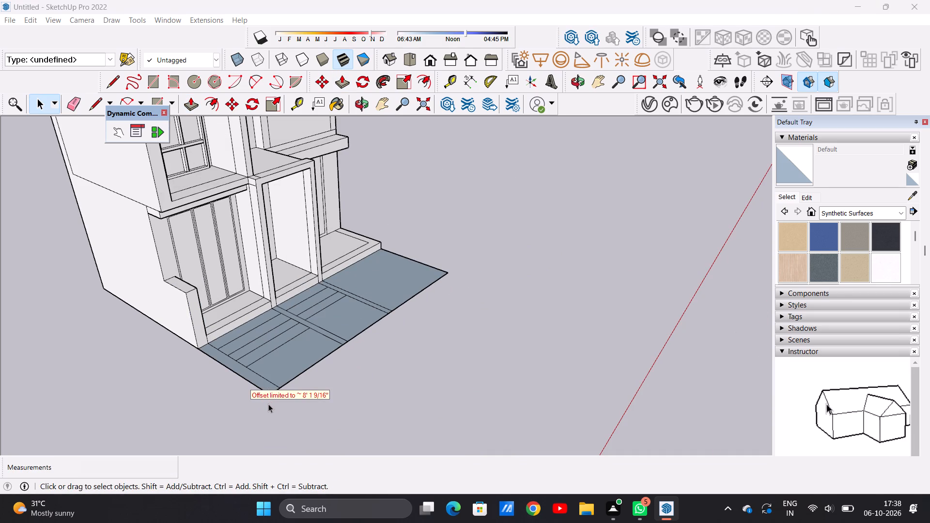
# Pull the low side wall's end face out about 8' 1 9/16" along the border strip to the forecourt's front corner.
pyautogui.scroll(13, 214, 335)
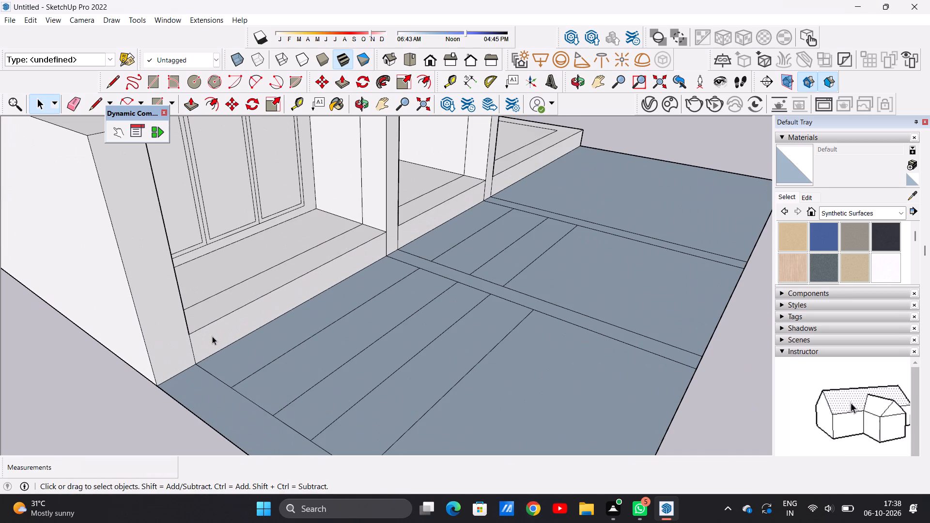
pyautogui.press('p')
pyautogui.click(164, 305)
pyautogui.scroll(-4, 220, 334)
pyautogui.scroll(1, 219, 331)
pyautogui.scroll(-8, 214, 323)
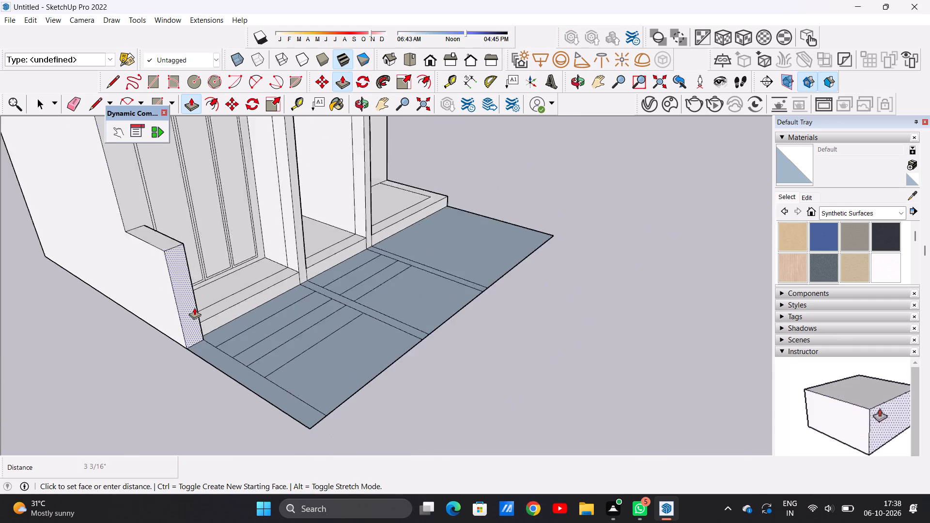
pyautogui.scroll(-8, 194, 308)
pyautogui.moveTo(242, 340); pyautogui.dragTo(51, 334, button='middle')
pyautogui.scroll(7, 264, 277)
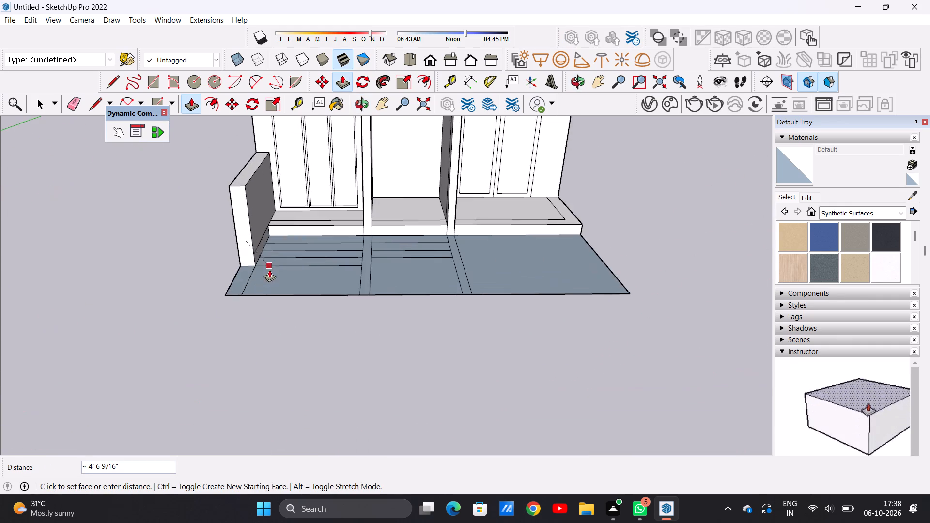
pyautogui.moveTo(273, 267); pyautogui.dragTo(199, 267, button='middle')
pyautogui.scroll(10, 233, 261)
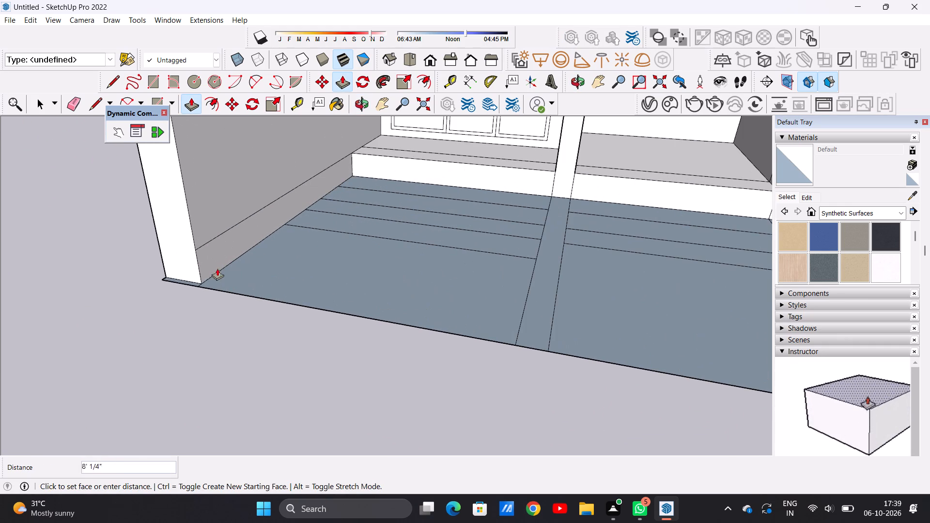
pyautogui.click(198, 284)
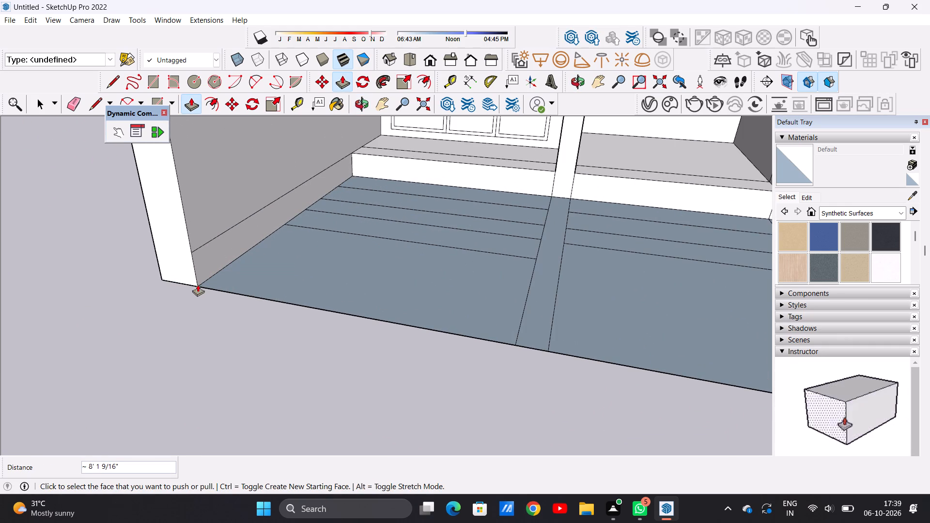
pyautogui.press('space')
# Erase the leftover horizontal edge near the base of the extended side wall's inner face.
pyautogui.scroll(-16, 214, 323)
pyautogui.moveTo(289, 308); pyautogui.dragTo(328, 267, button='middle')
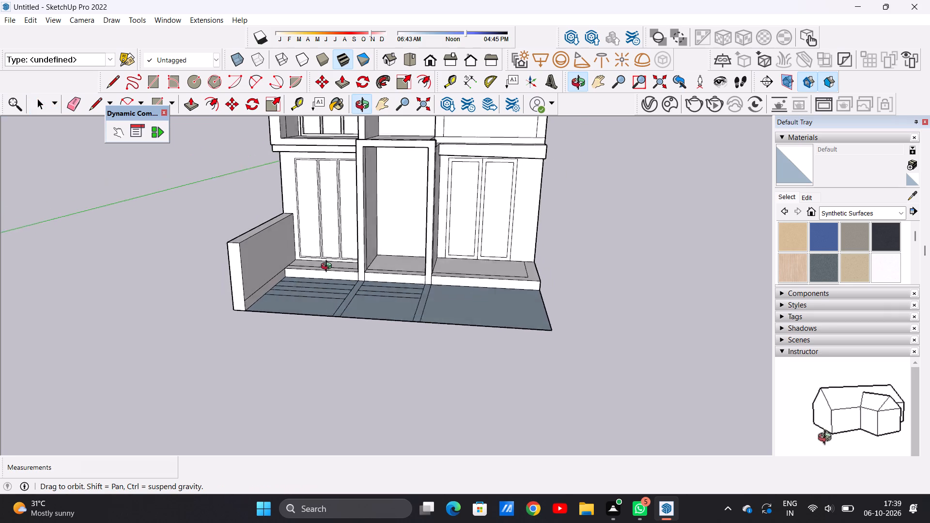
pyautogui.moveTo(328, 267); pyautogui.dragTo(259, 294, button='middle')
pyautogui.scroll(3, 254, 284)
pyautogui.scroll(-1, 253, 283)
pyautogui.scroll(8, 253, 283)
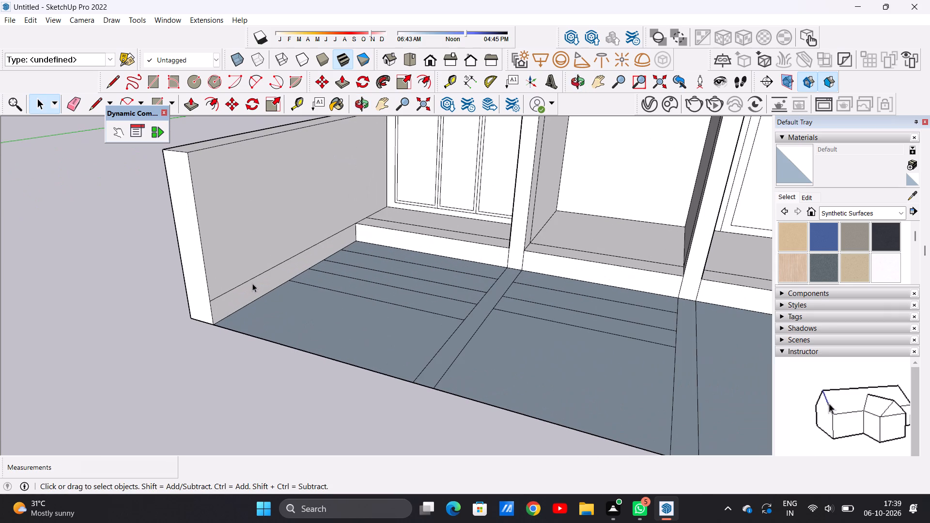
pyautogui.press('e')
pyautogui.scroll(5, 223, 279)
pyautogui.moveTo(231, 292); pyautogui.dragTo(231, 300)
pyautogui.press('space')
pyautogui.scroll(-10, 253, 292)
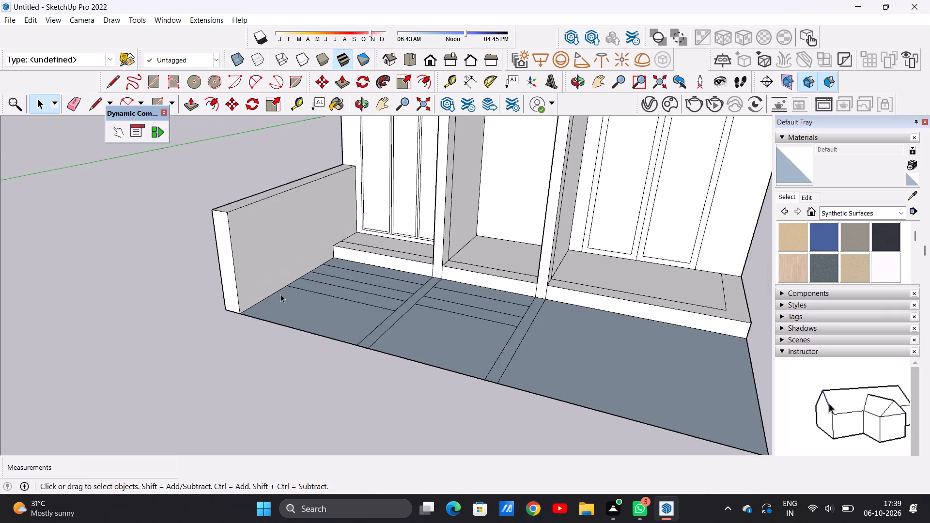
# Raise the first two step strips between the low side wall and the divider strip, the upper about 6 5/16" and the second about 4".
pyautogui.moveTo(294, 296); pyautogui.dragTo(339, 372, button='middle')
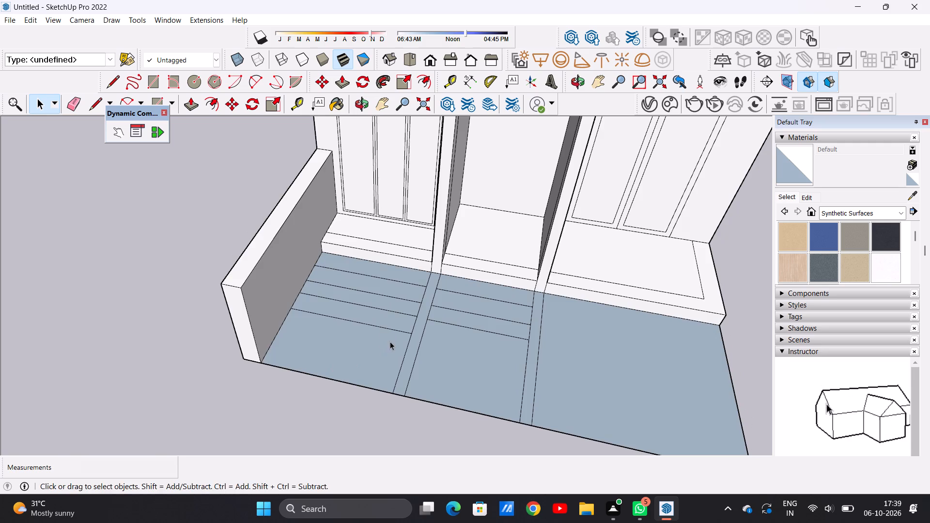
pyautogui.moveTo(390, 341); pyautogui.dragTo(329, 319, button='middle')
pyautogui.scroll(-11, 337, 313)
pyautogui.moveTo(344, 308); pyautogui.dragTo(347, 306, button='middle')
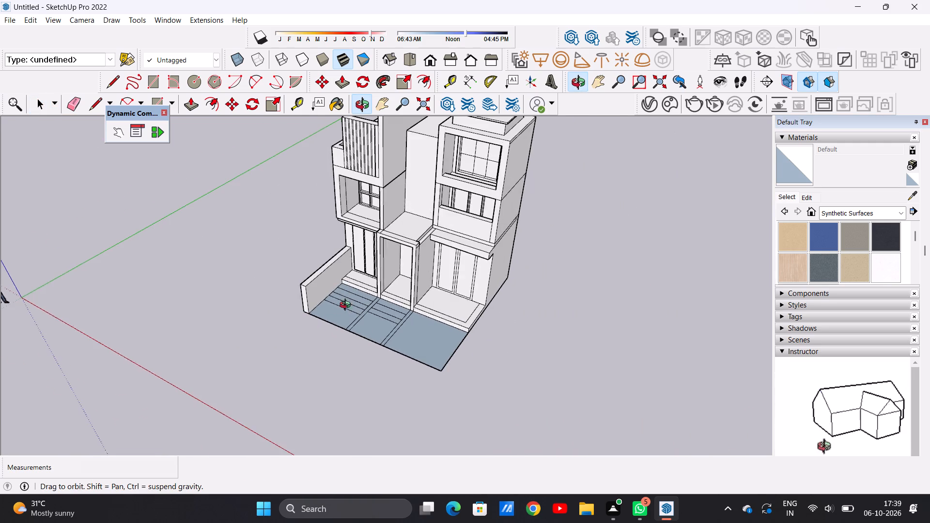
pyautogui.moveTo(347, 306); pyautogui.dragTo(342, 324, button='middle')
pyautogui.scroll(15, 359, 279)
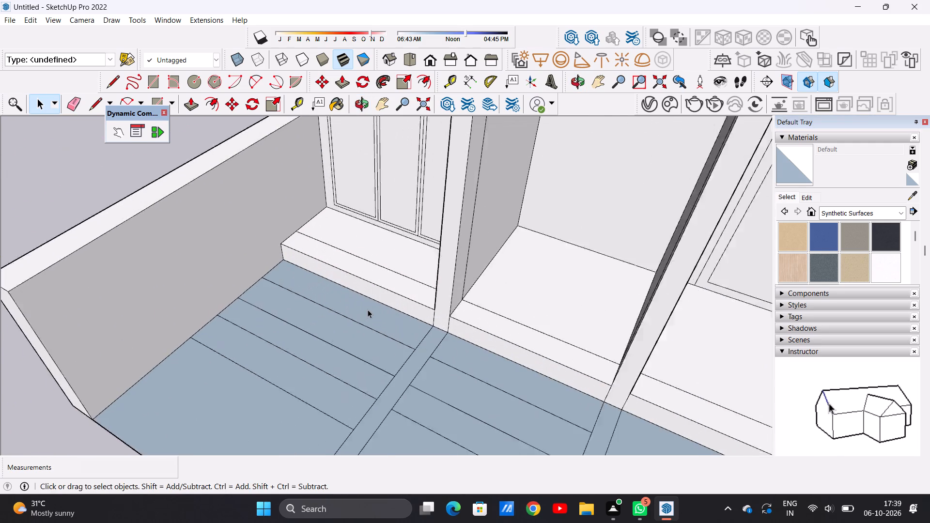
pyautogui.scroll(4, 368, 309)
pyautogui.press('p')
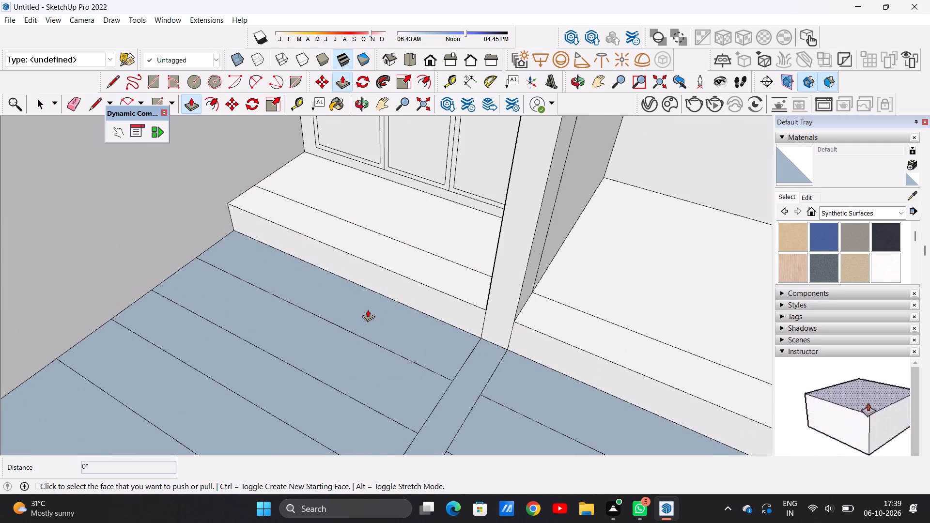
pyautogui.click(382, 316)
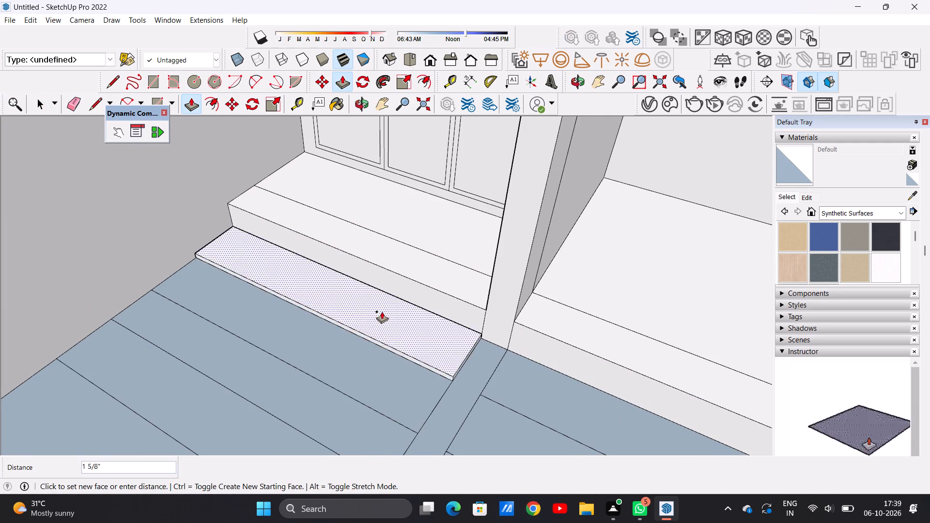
pyautogui.click(387, 297)
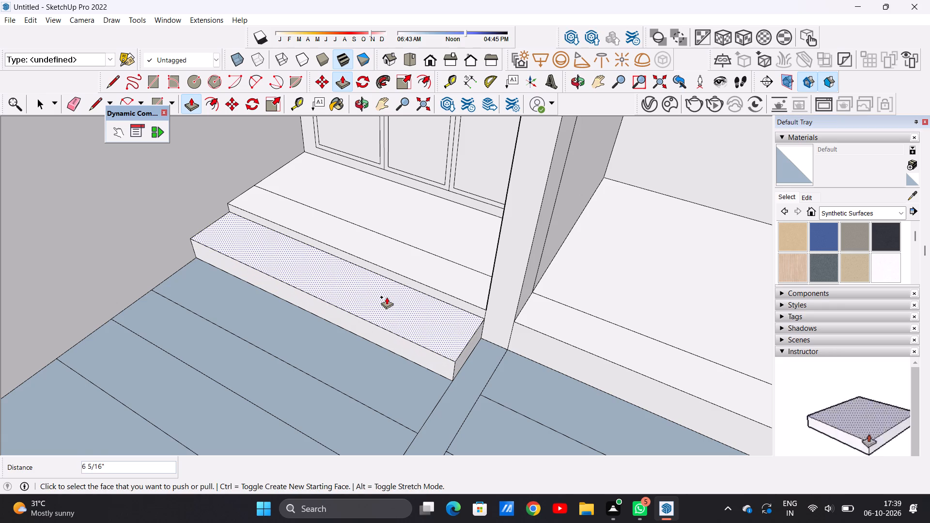
pyautogui.click(377, 376)
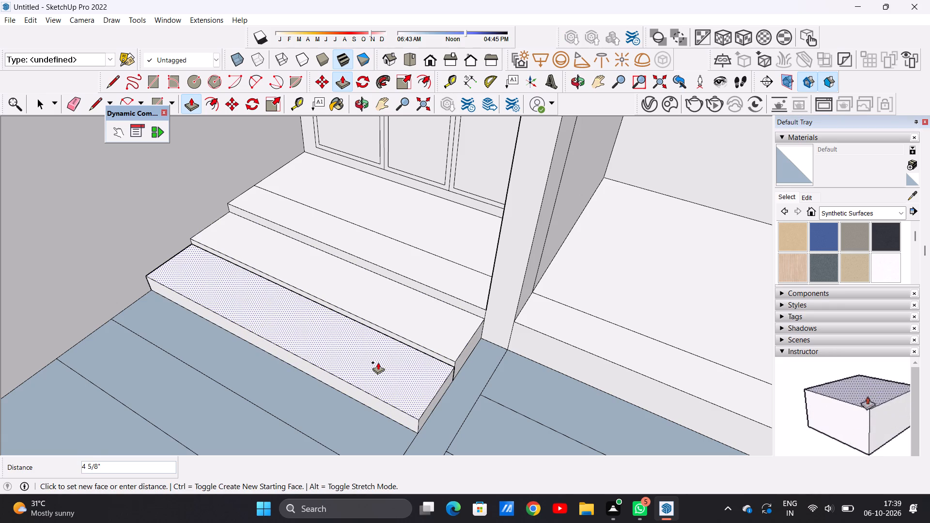
pyautogui.click(379, 364)
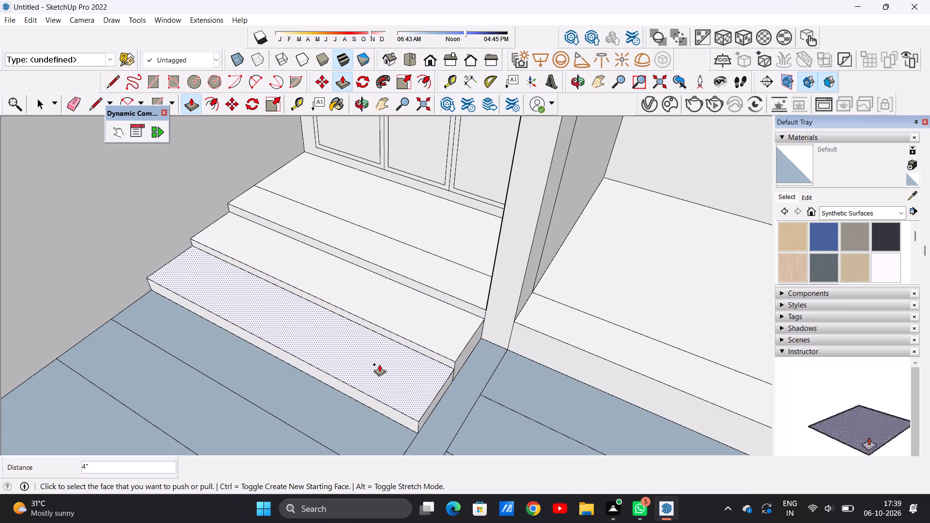
# Raise the third step strip in front of the two raised treads about 2 5/16".
pyautogui.scroll(-7, 366, 292)
pyautogui.moveTo(361, 379); pyautogui.dragTo(334, 325, button='middle')
pyautogui.scroll(4, 342, 328)
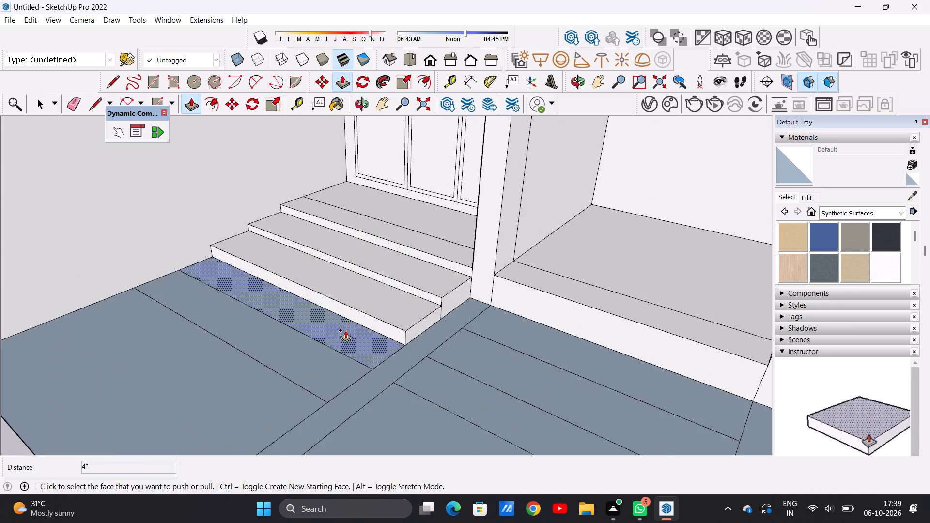
pyautogui.scroll(7, 345, 330)
pyautogui.click(348, 333)
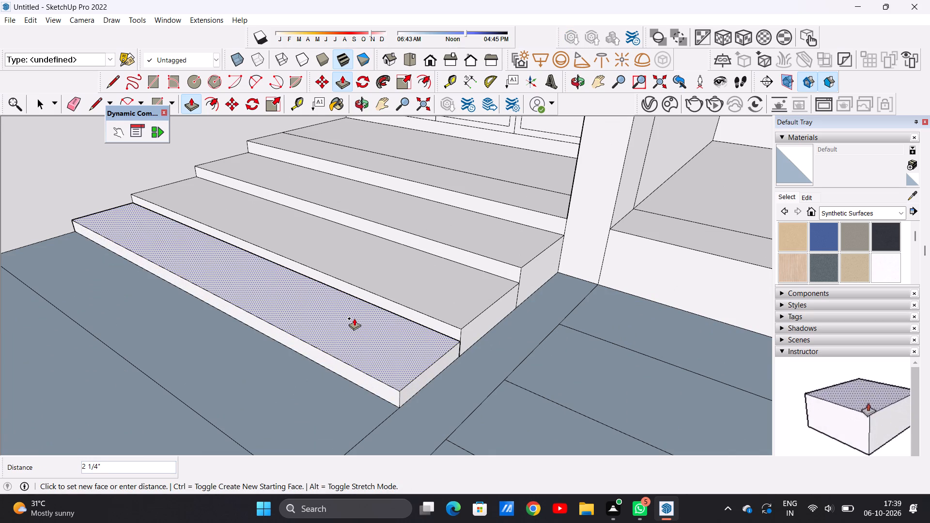
pyautogui.click(355, 318)
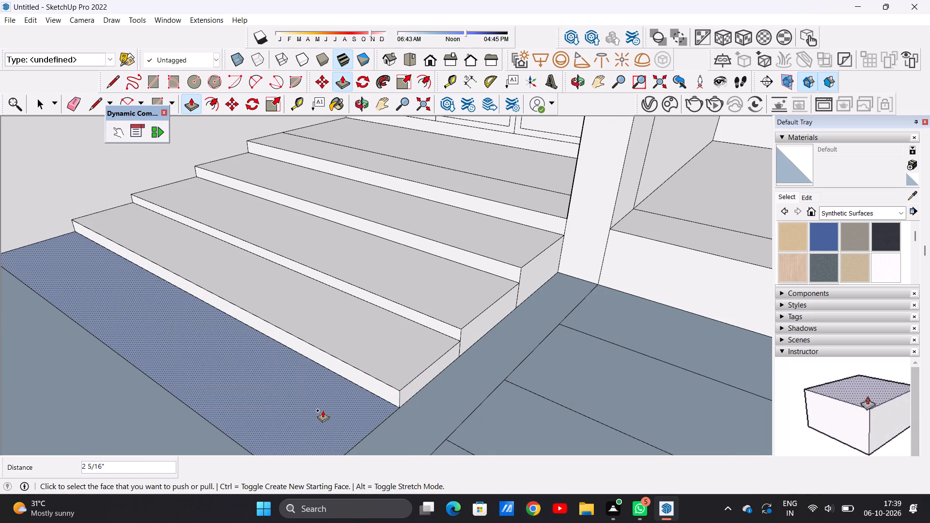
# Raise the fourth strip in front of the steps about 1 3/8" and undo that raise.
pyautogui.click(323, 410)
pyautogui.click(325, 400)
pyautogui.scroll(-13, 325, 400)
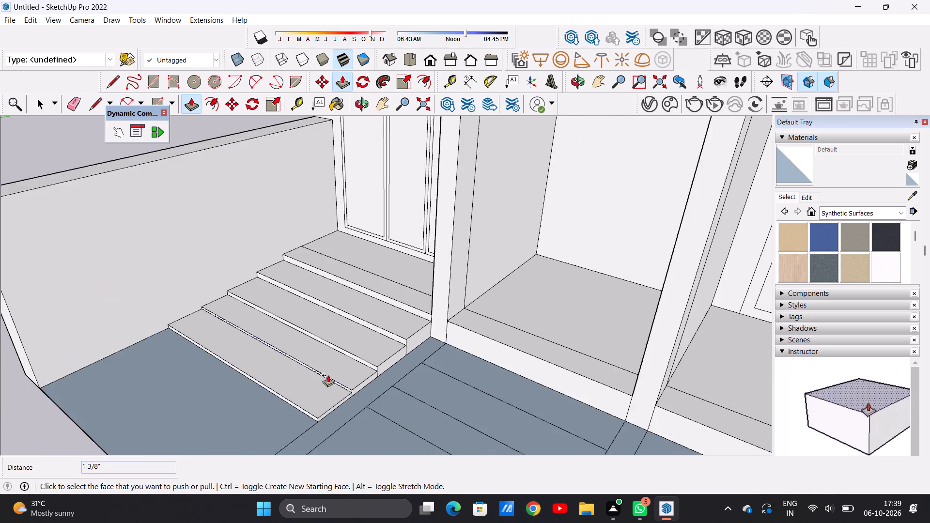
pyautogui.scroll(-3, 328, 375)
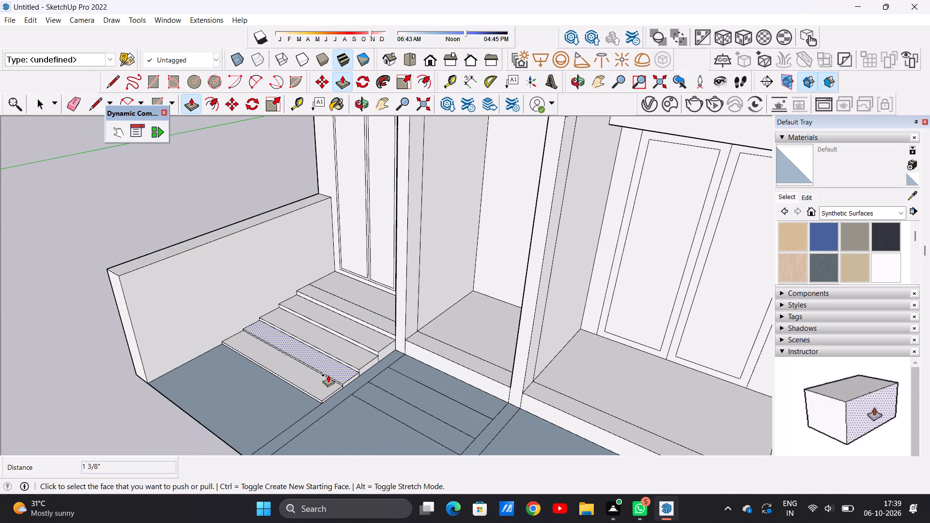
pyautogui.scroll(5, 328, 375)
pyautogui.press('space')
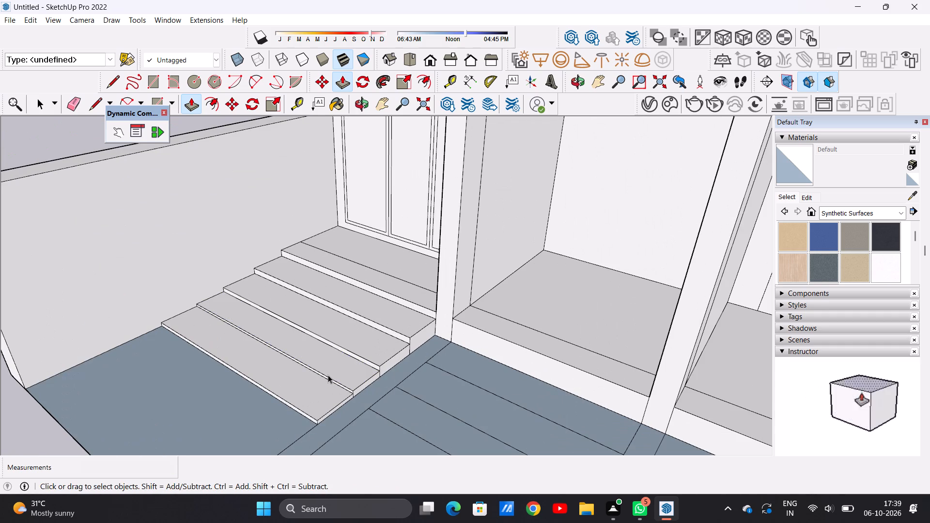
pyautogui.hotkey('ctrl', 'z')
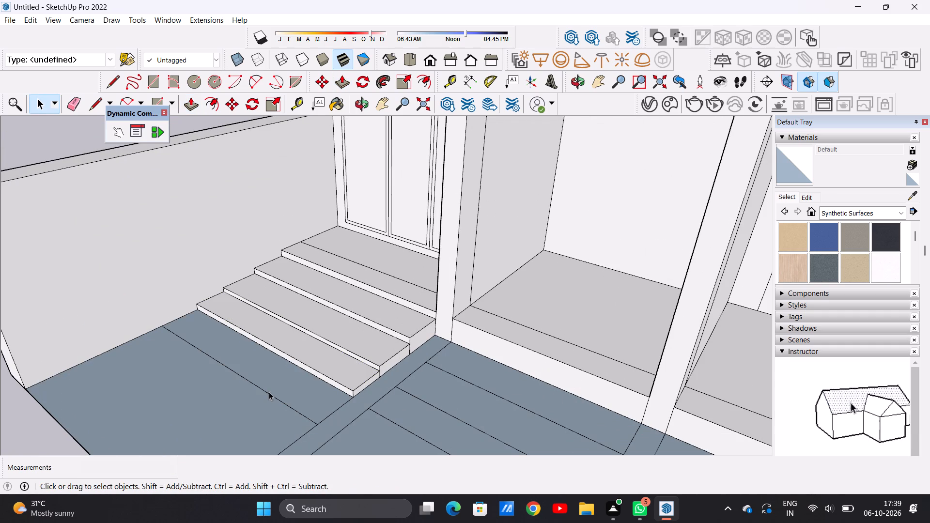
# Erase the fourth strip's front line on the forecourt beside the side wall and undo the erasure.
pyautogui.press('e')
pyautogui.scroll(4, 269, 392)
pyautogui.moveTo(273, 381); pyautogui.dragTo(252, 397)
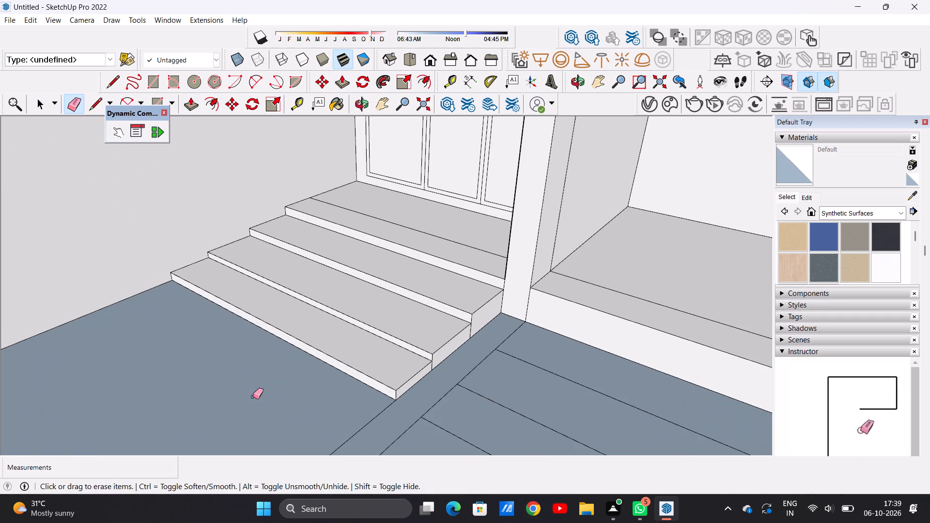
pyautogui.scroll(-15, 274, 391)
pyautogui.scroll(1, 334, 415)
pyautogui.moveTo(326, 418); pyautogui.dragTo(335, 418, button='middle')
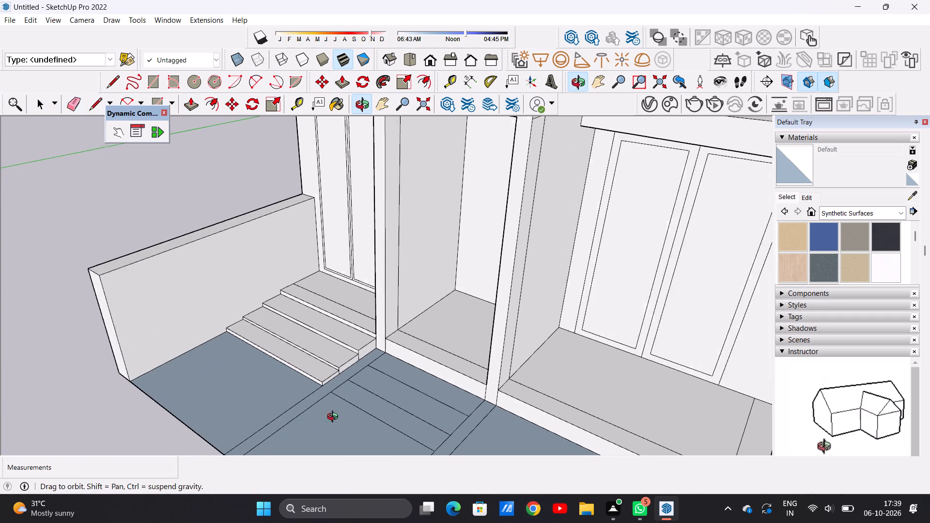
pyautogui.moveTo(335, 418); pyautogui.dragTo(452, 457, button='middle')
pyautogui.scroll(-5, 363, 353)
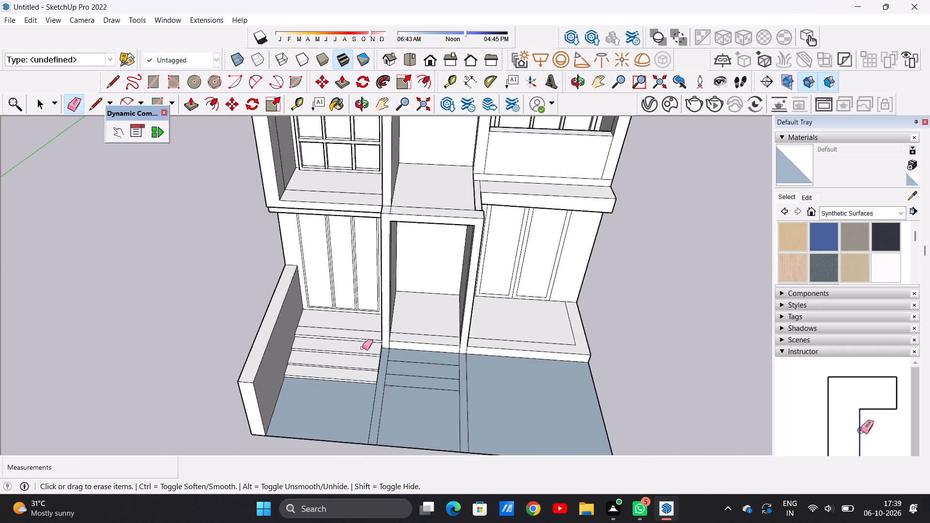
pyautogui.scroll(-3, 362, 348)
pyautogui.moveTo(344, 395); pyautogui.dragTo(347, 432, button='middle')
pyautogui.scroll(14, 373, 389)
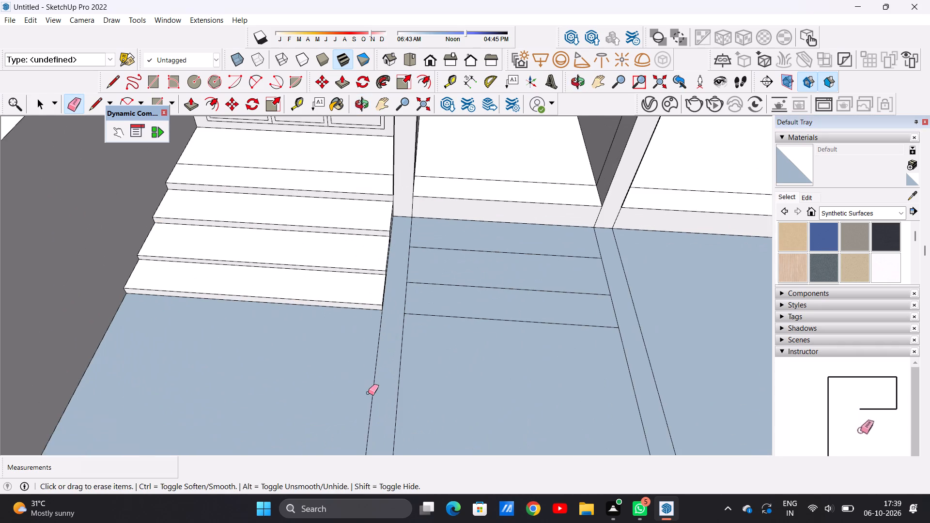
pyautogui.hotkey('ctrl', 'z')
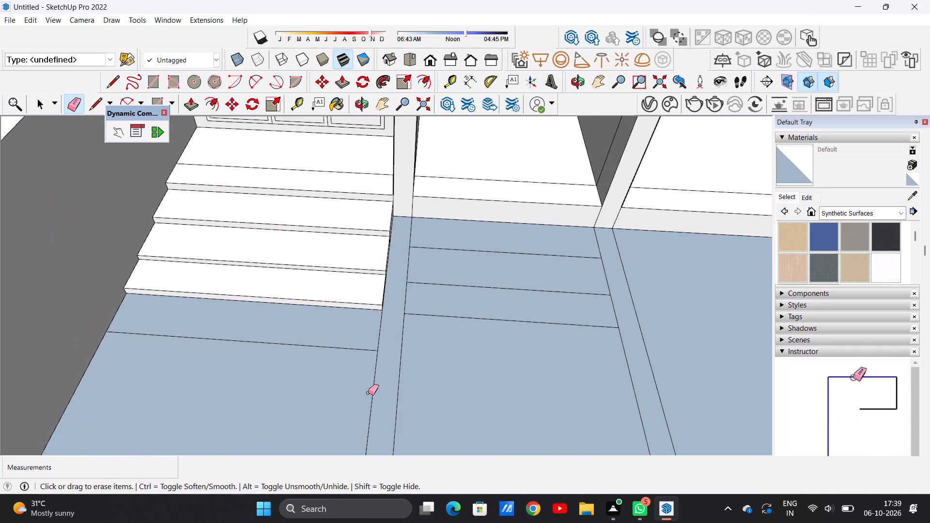
# Raise the top tread next to the entrance platform by about another 1 1/4".
pyautogui.moveTo(370, 372); pyautogui.dragTo(206, 334, button='middle')
pyautogui.scroll(-6, 194, 340)
pyautogui.moveTo(294, 284); pyautogui.dragTo(285, 257, button='middle')
pyautogui.scroll(15, 300, 250)
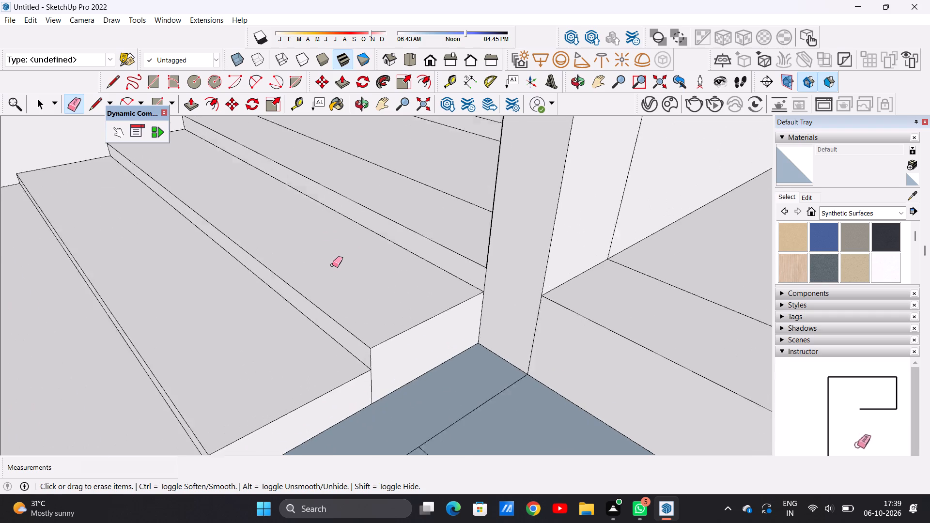
pyautogui.scroll(1, 332, 265)
pyautogui.press('p')
pyautogui.scroll(-2, 332, 265)
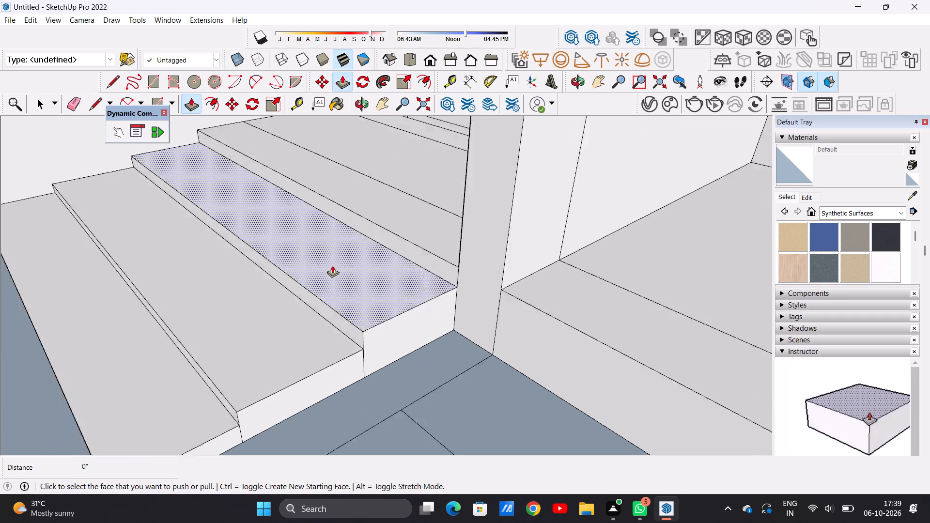
pyautogui.scroll(-7, 332, 265)
pyautogui.moveTo(338, 270); pyautogui.dragTo(343, 301, button='middle')
pyautogui.scroll(-11, 343, 301)
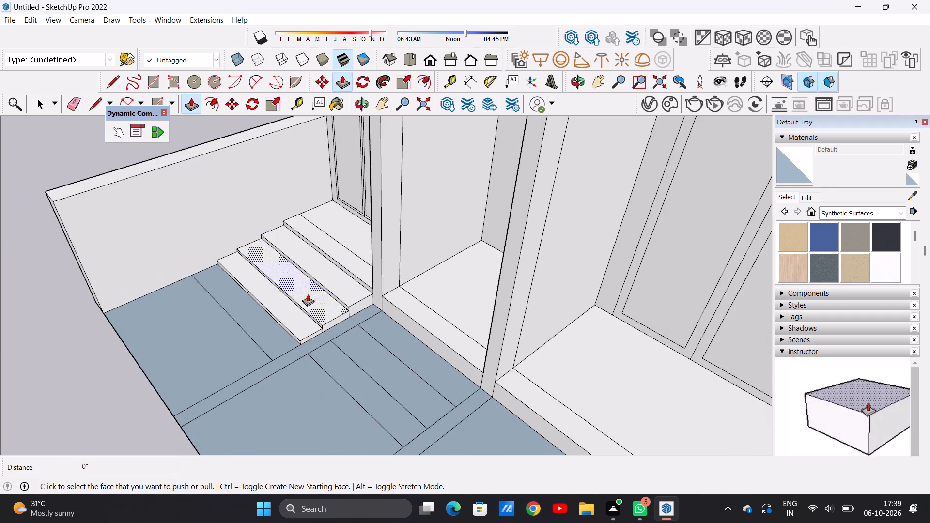
pyautogui.moveTo(308, 294); pyautogui.dragTo(323, 280, button='middle')
pyautogui.scroll(2, 355, 282)
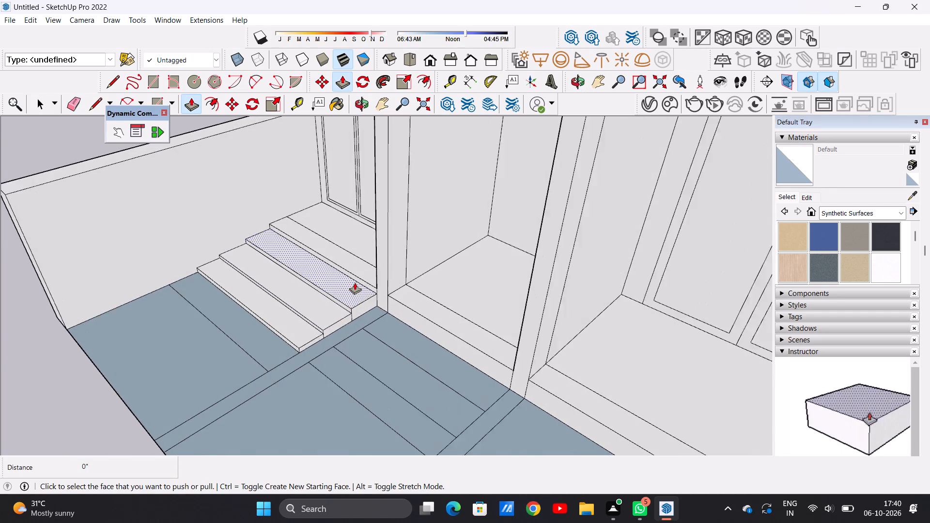
pyautogui.scroll(7, 355, 282)
pyautogui.click(356, 291)
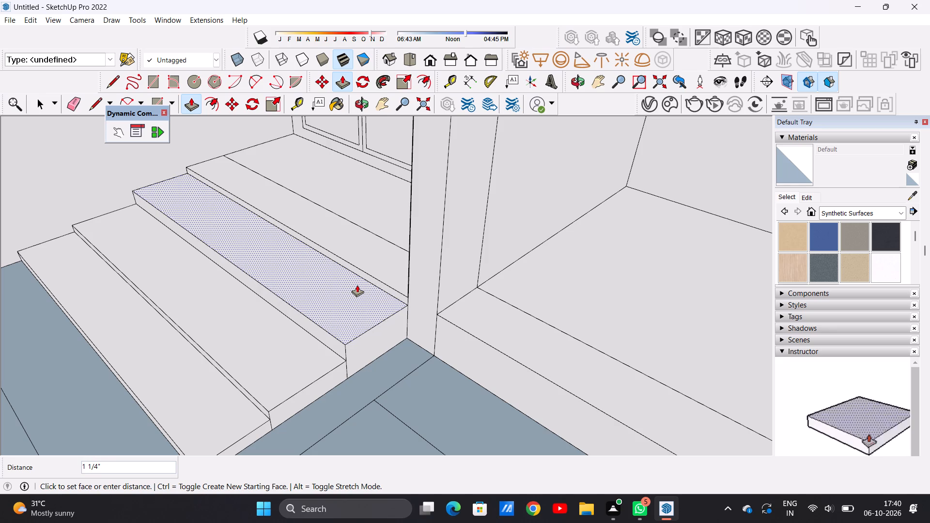
pyautogui.click(357, 285)
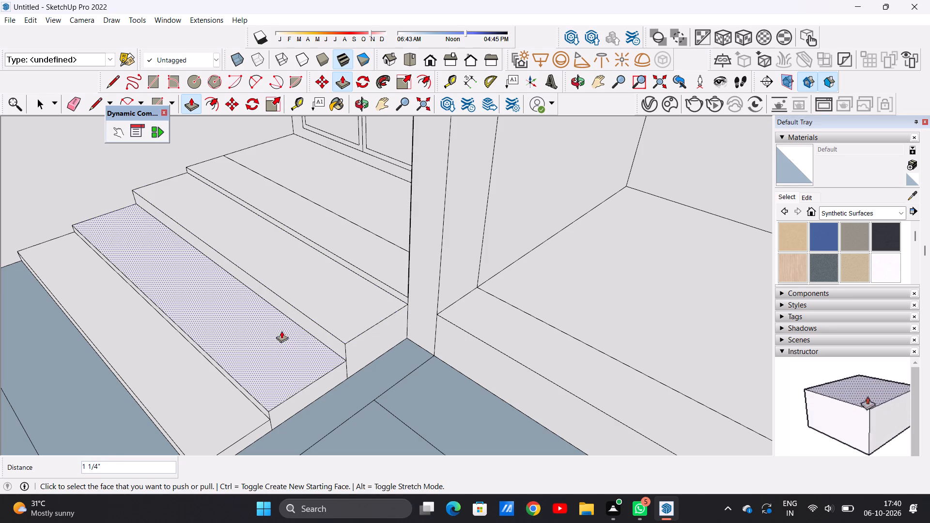
# Raise the second and third treads beside the low side wall by about another 1 13/16" each.
pyautogui.click(280, 344)
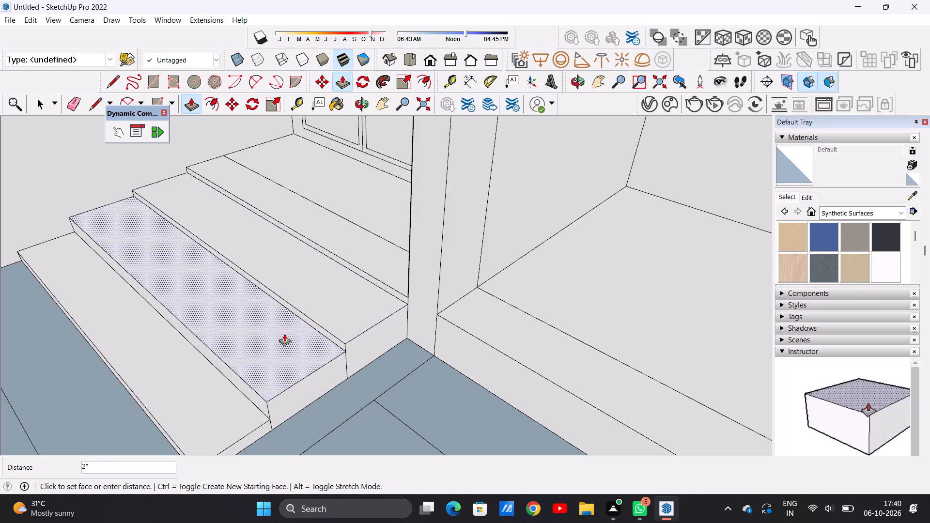
pyautogui.click(284, 335)
pyautogui.scroll(-7, 255, 295)
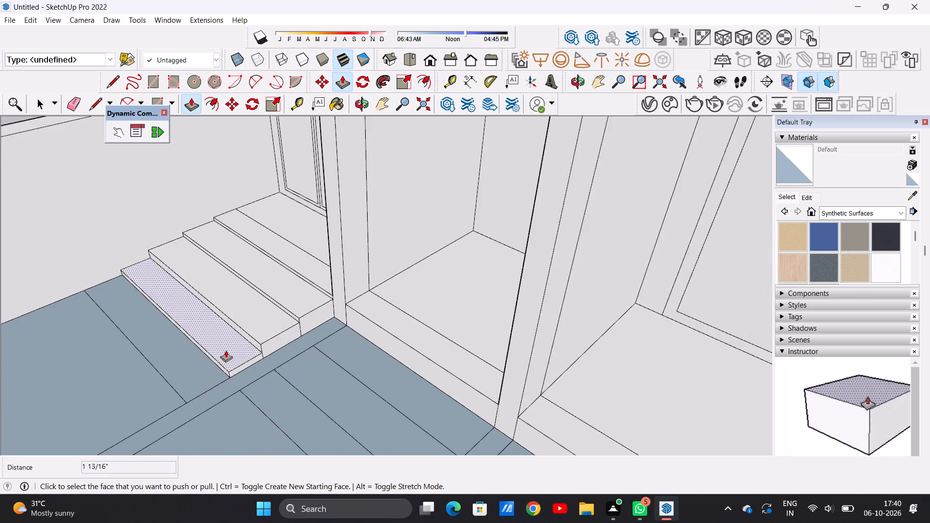
pyautogui.scroll(14, 228, 346)
pyautogui.click(248, 344)
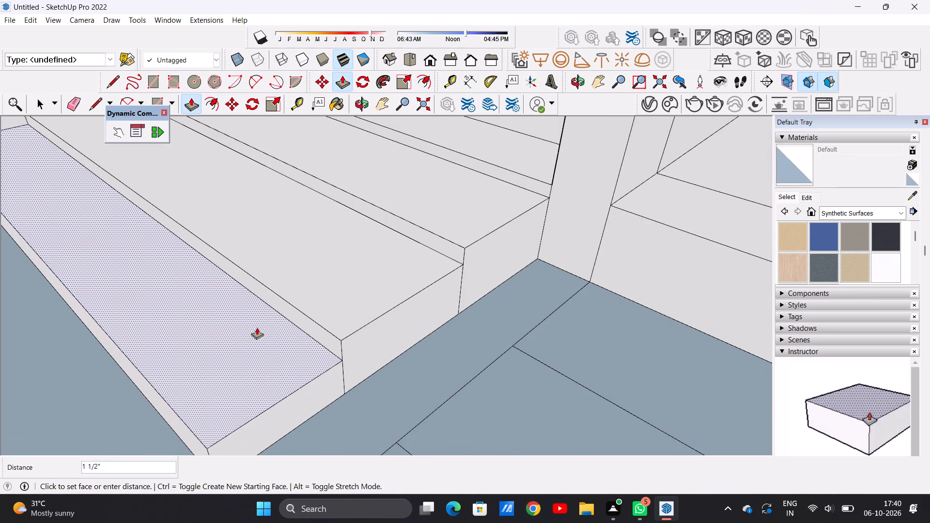
pyautogui.click(257, 325)
# Raise the fourth, outermost step strip about 2 13/16" to form the lowest tread.
pyautogui.scroll(-12, 257, 325)
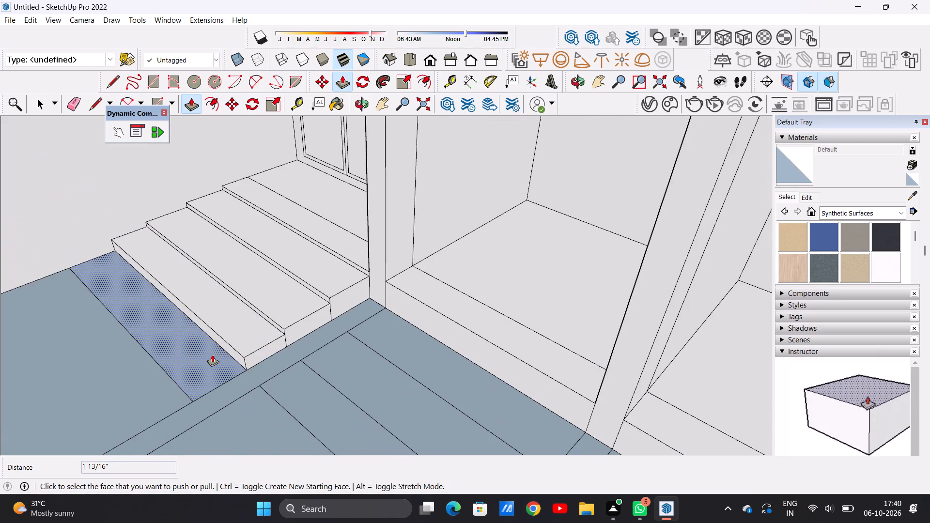
pyautogui.click(212, 354)
pyautogui.scroll(9, 218, 349)
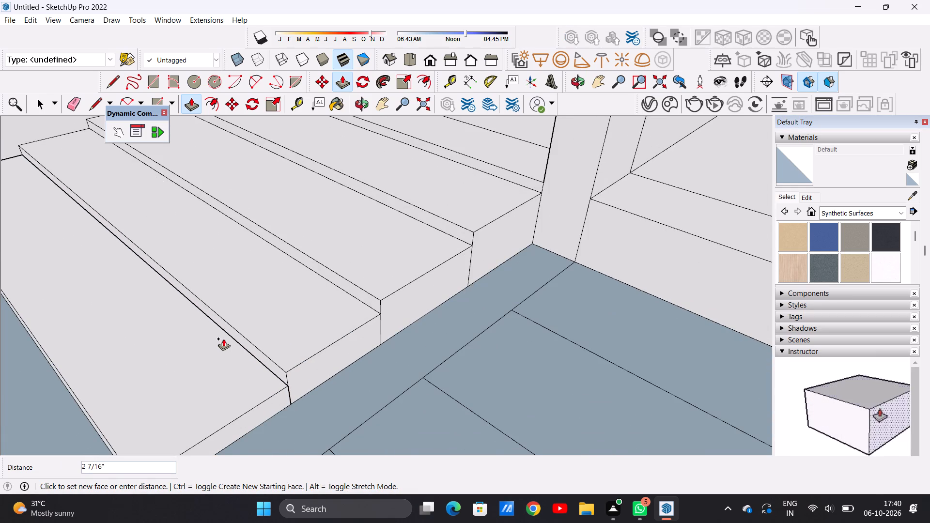
pyautogui.click(225, 336)
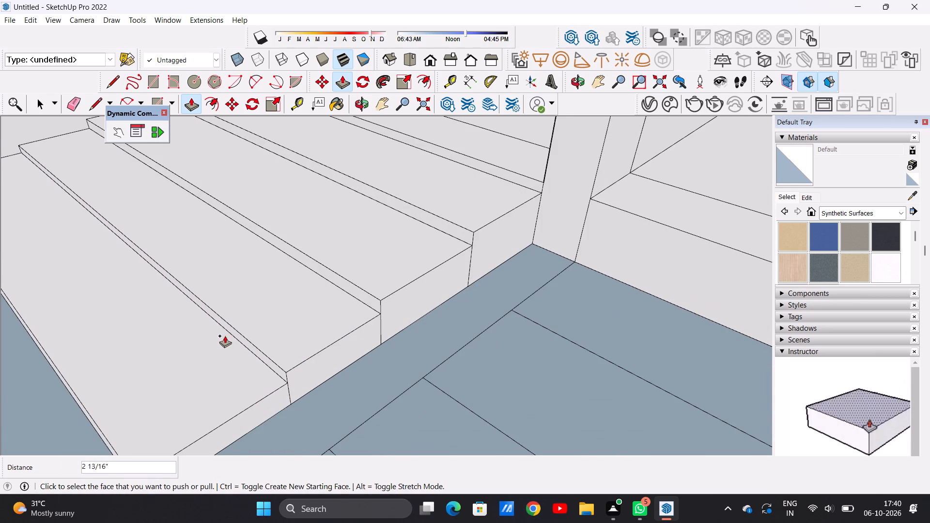
pyautogui.press('space')
# Inspect the rebuilt entrance steps and the forecourt from the front and the side.
pyautogui.scroll(-20, 249, 386)
pyautogui.scroll(-1, 249, 386)
pyautogui.moveTo(247, 338); pyautogui.dragTo(382, 339, button='middle')
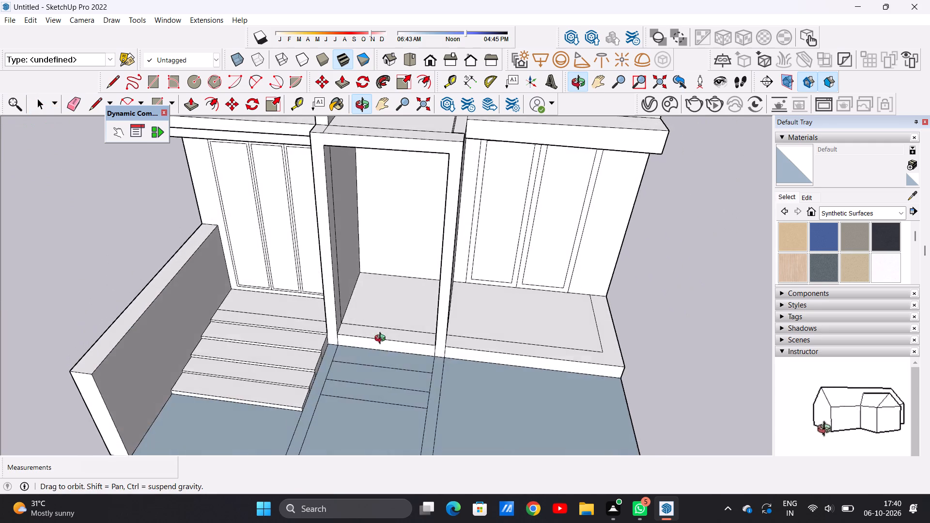
pyautogui.moveTo(382, 339); pyautogui.dragTo(410, 267, button='middle')
pyautogui.scroll(-10, 270, 352)
pyautogui.moveTo(340, 358); pyautogui.dragTo(337, 359, button='middle')
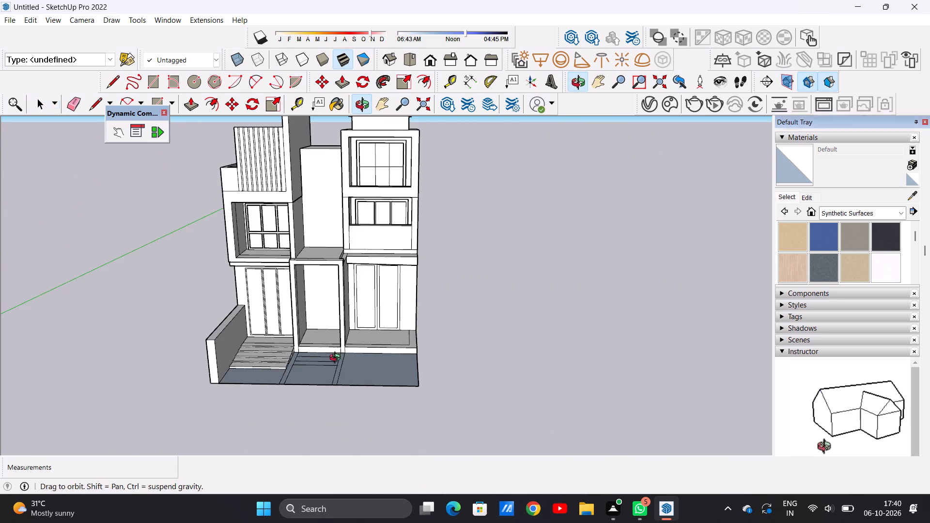
pyautogui.moveTo(337, 359); pyautogui.dragTo(229, 364, button='middle')
pyautogui.scroll(7, 319, 343)
pyautogui.moveTo(318, 343); pyautogui.dragTo(274, 419, button='middle')
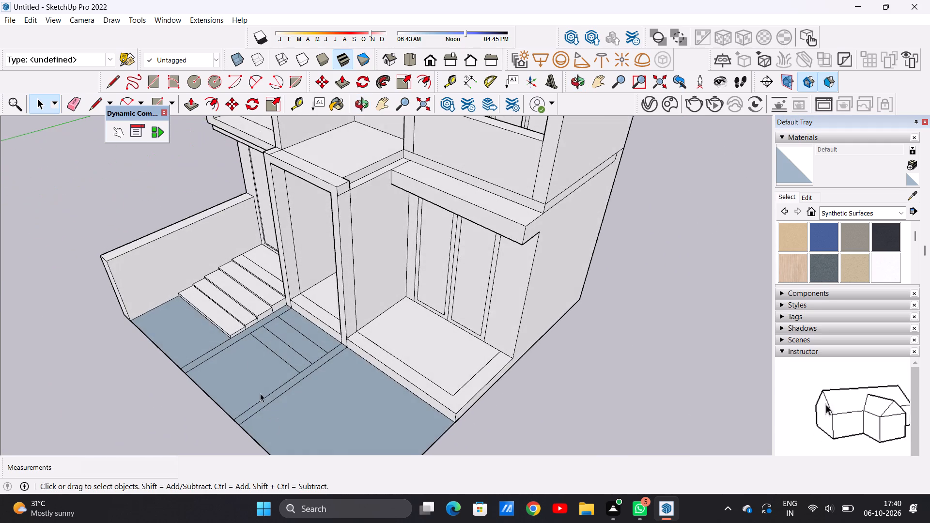
# Draw a line about 5' 6 3/8" long from the outermost finished step's corner across the forecourt's middle bay, parallel to the strips.
pyautogui.scroll(8, 242, 357)
pyautogui.press('l')
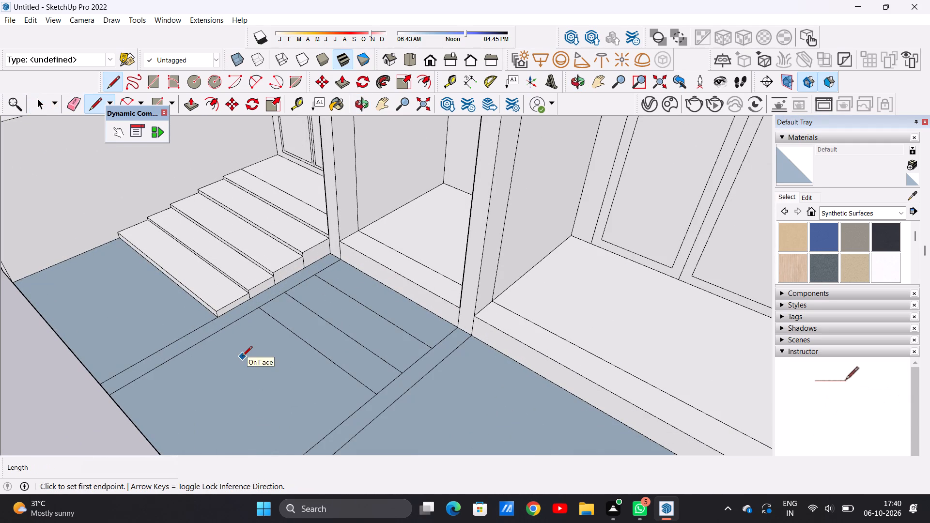
pyautogui.click(221, 319)
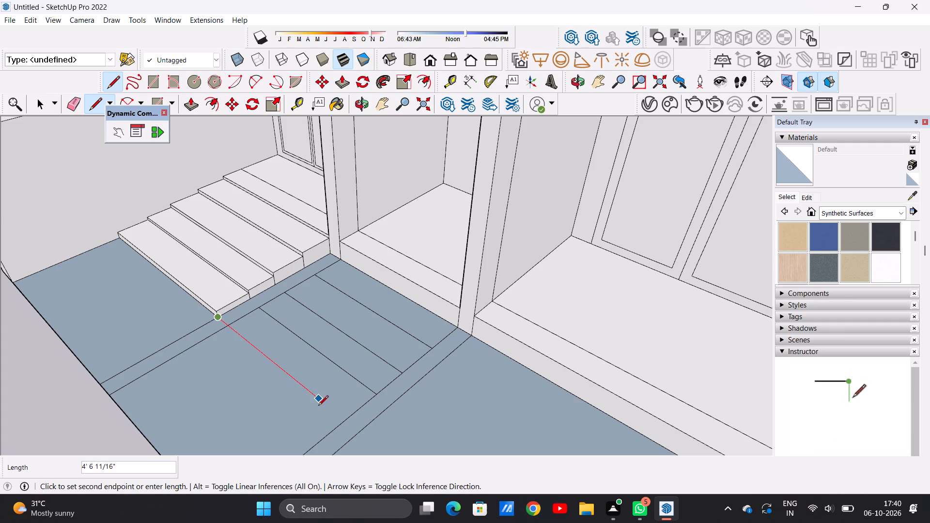
pyautogui.click(346, 423)
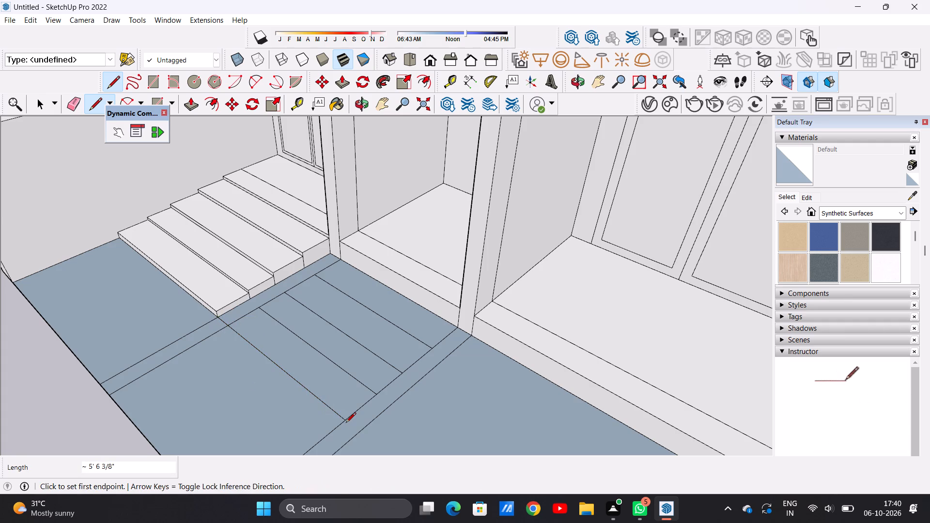
pyautogui.press('space')
# Erase the short piece of the new line that crosses the narrow divider strip beside the finished steps.
pyautogui.press('e')
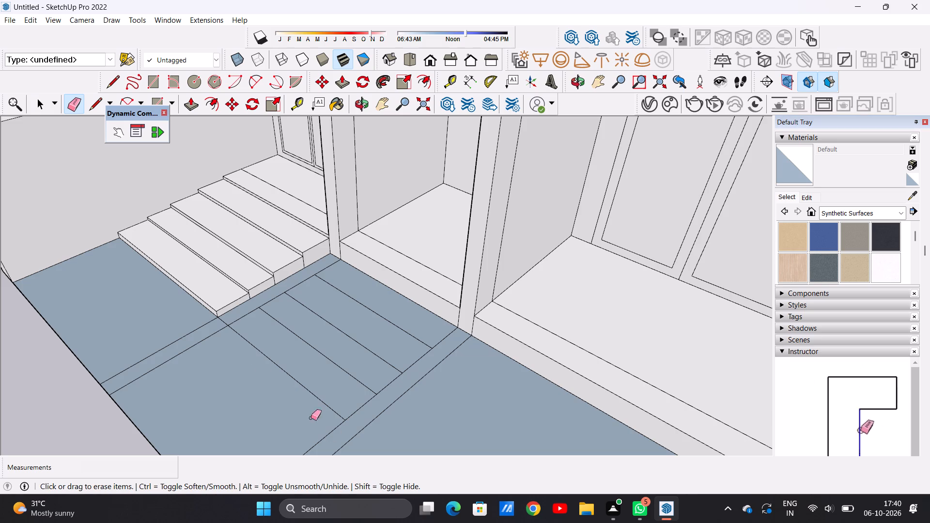
pyautogui.scroll(13, 220, 316)
pyautogui.moveTo(222, 331); pyautogui.dragTo(234, 323)
pyautogui.scroll(-7, 231, 325)
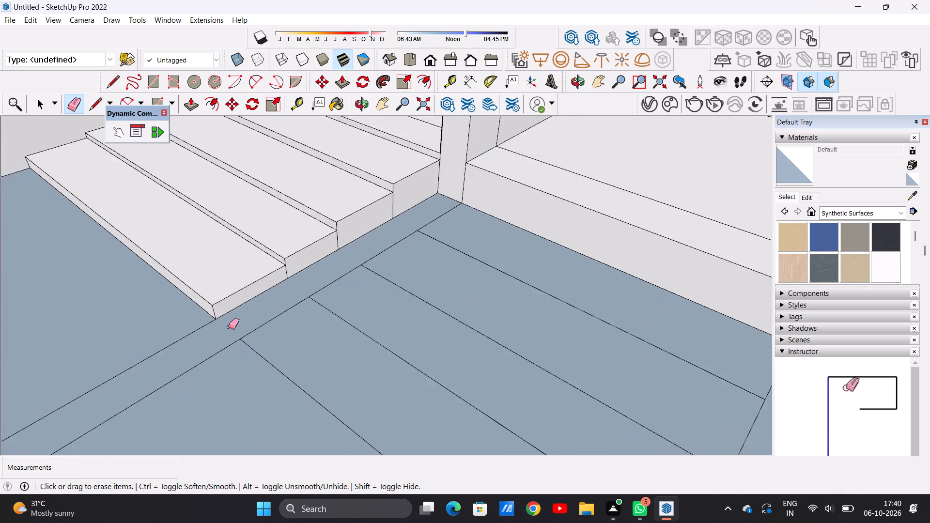
pyautogui.scroll(-20, 229, 327)
pyautogui.scroll(10, 300, 328)
pyautogui.press('space')
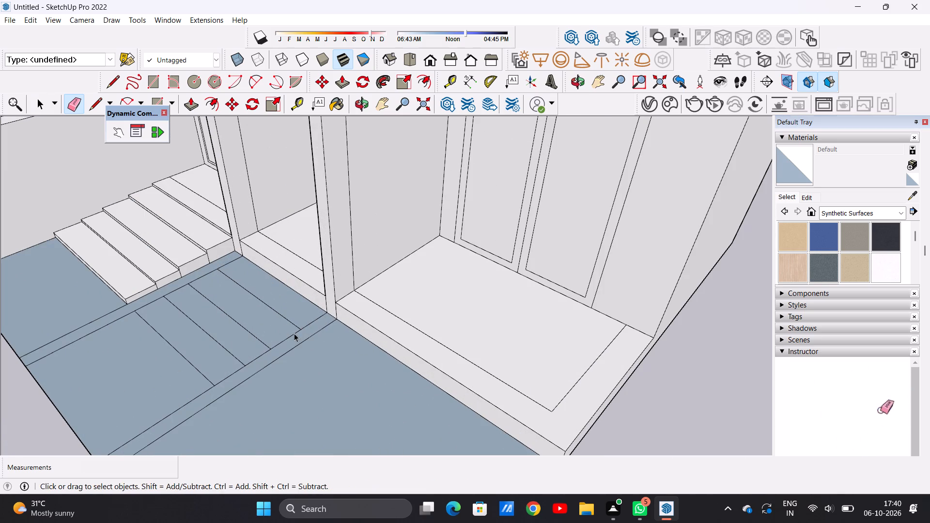
# Raise the middle bay's strip nearest the entrance platform by about 6 3/8" to form the top tread.
pyautogui.moveTo(297, 307); pyautogui.dragTo(259, 354, button='middle')
pyautogui.scroll(9, 296, 303)
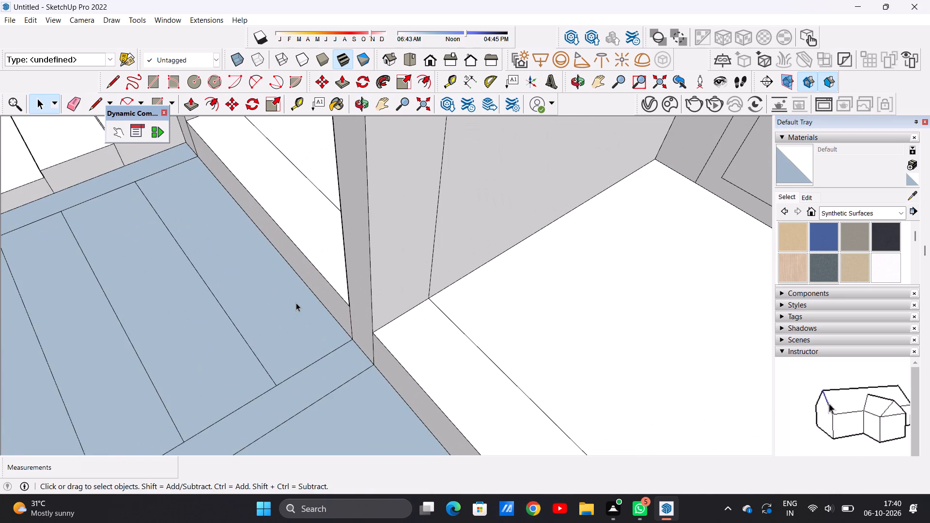
pyautogui.press('p')
pyautogui.scroll(5, 291, 307)
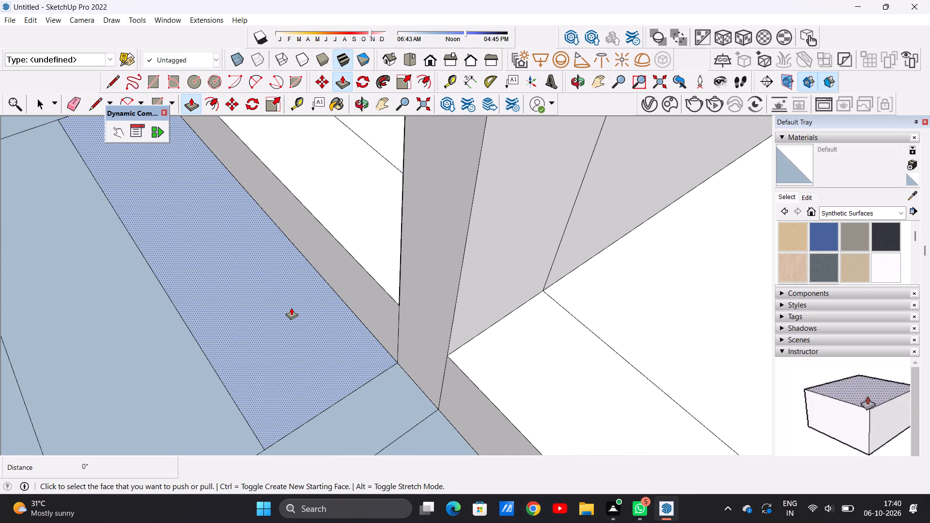
pyautogui.click(291, 308)
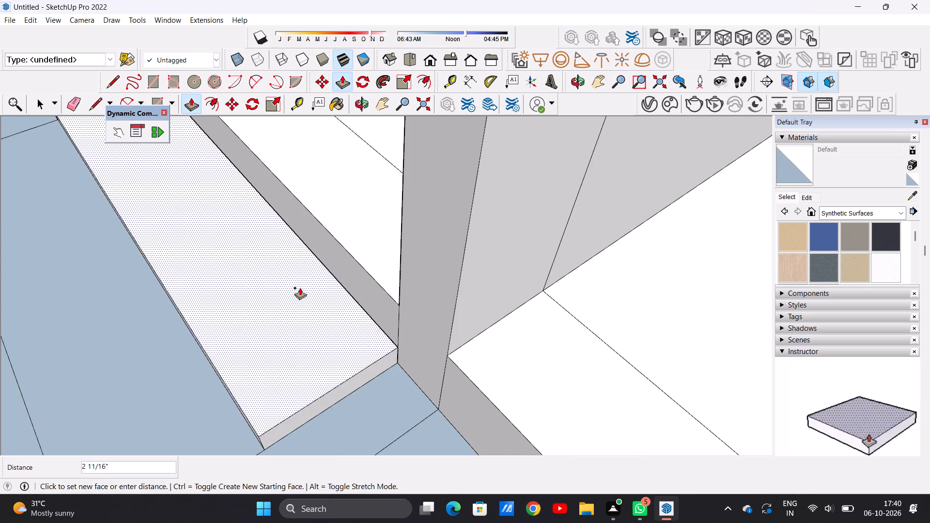
pyautogui.click(317, 261)
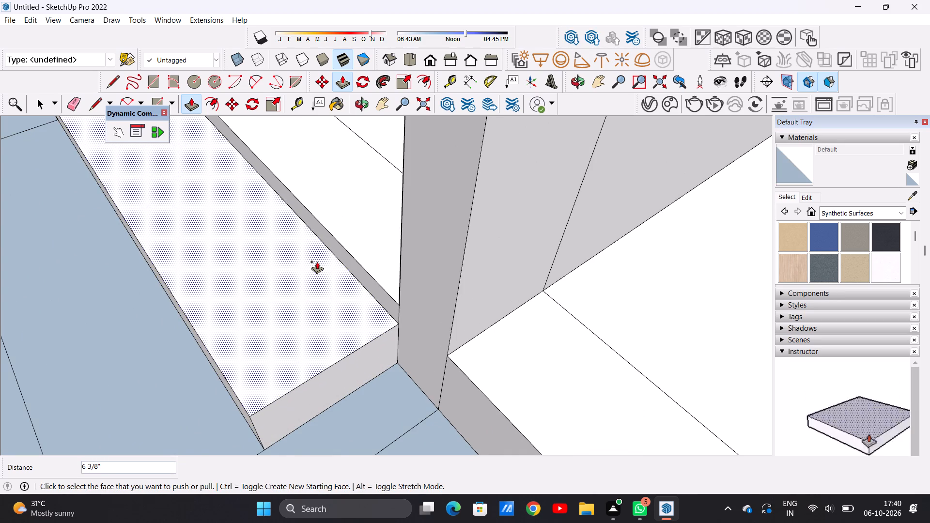
# Raise the middle bay's second strip about 4 13/16" and its third strip about 3 9/16" to form descending treads.
pyautogui.scroll(-15, 330, 291)
pyautogui.scroll(11, 286, 314)
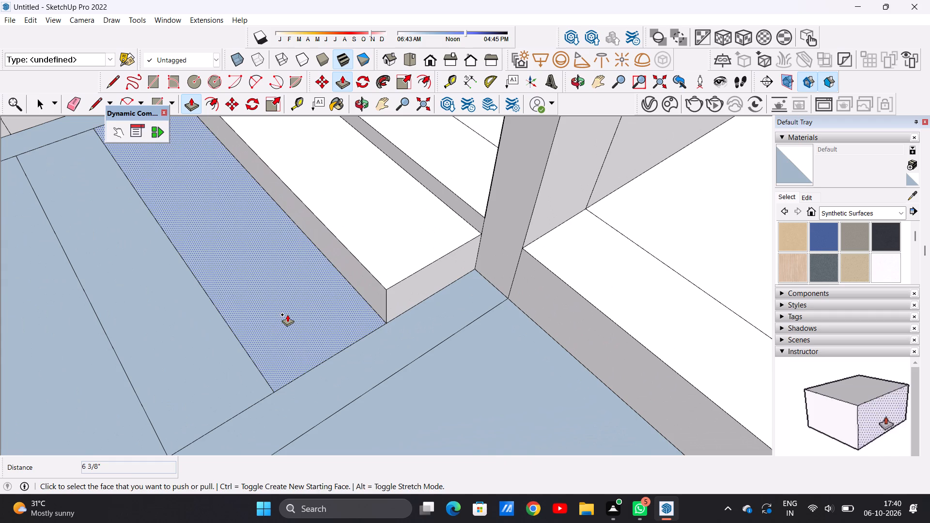
pyautogui.click(287, 314)
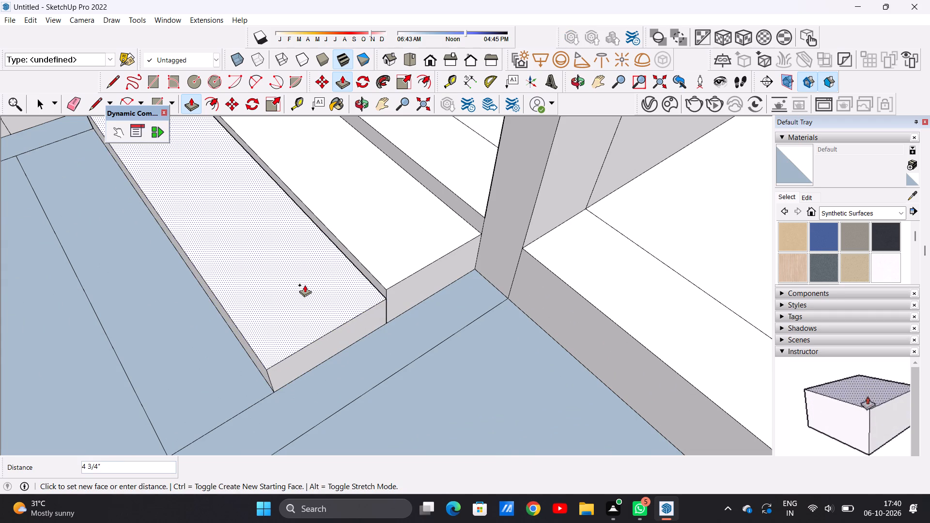
pyautogui.click(305, 285)
pyautogui.scroll(-9, 306, 281)
pyautogui.scroll(8, 263, 325)
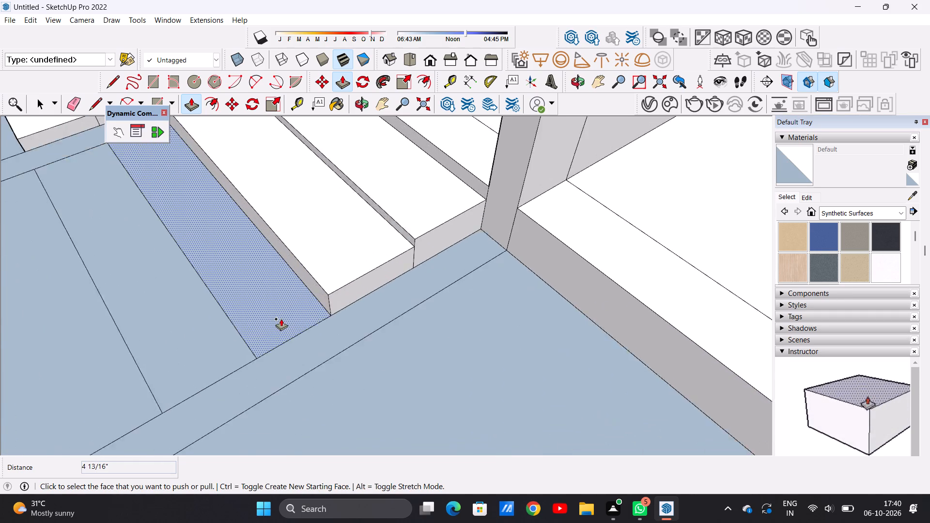
pyautogui.scroll(4, 281, 319)
pyautogui.click(281, 319)
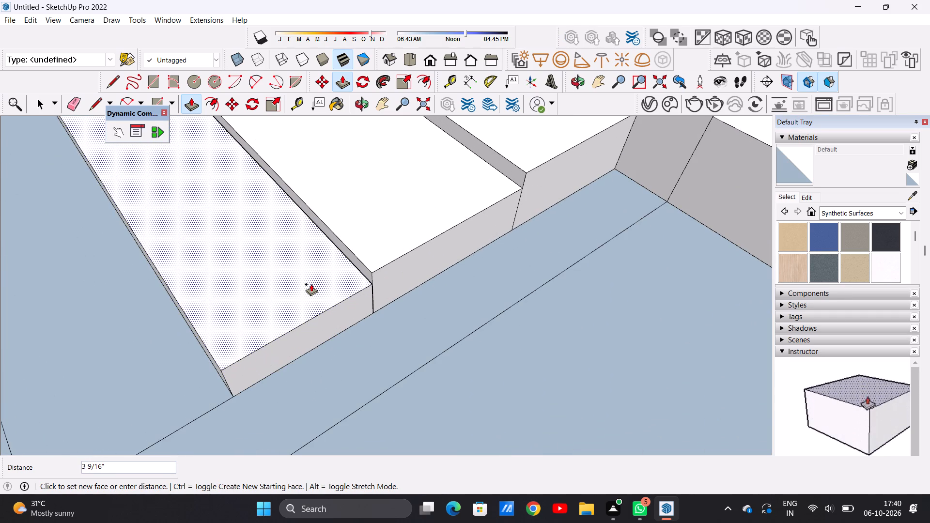
pyautogui.click(311, 284)
# Raise the middle bay's fourth, outermost strip about 2 5/8" to form the lowest tread.
pyautogui.scroll(-17, 309, 287)
pyautogui.scroll(5, 278, 299)
pyautogui.moveTo(281, 305); pyautogui.dragTo(291, 285, button='middle')
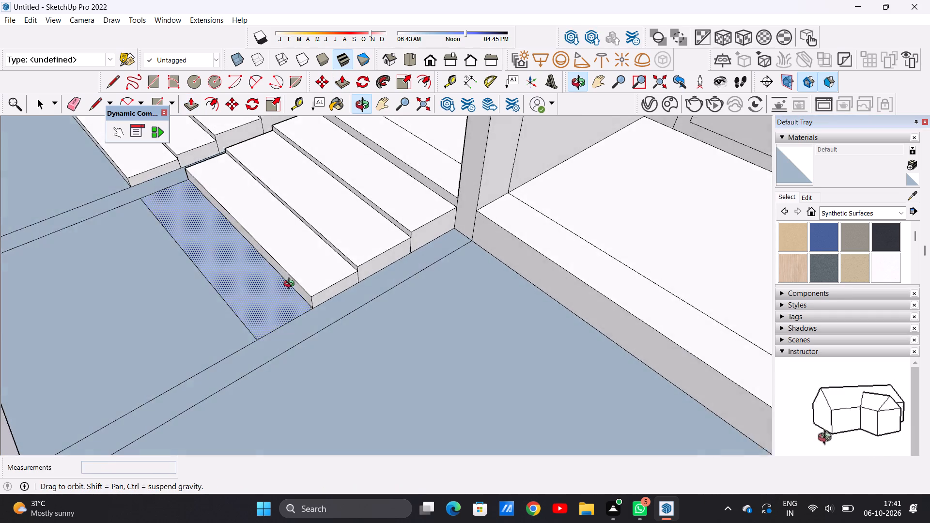
pyautogui.moveTo(291, 285); pyautogui.dragTo(294, 268, button='middle')
pyautogui.scroll(11, 288, 284)
pyautogui.click(294, 322)
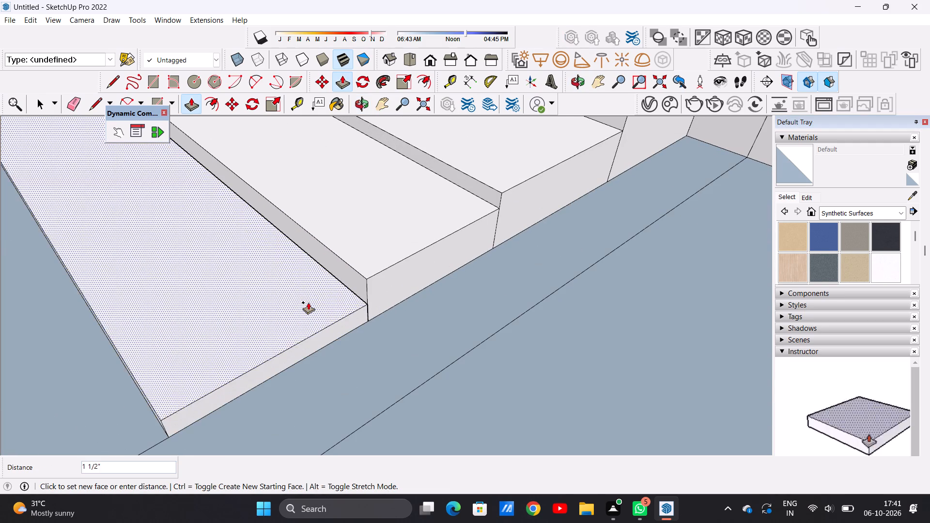
pyautogui.click(318, 288)
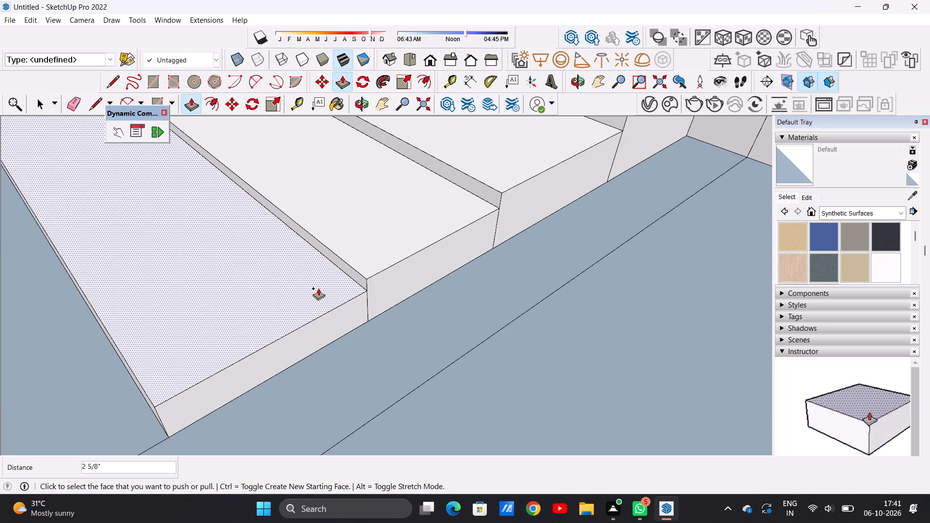
pyautogui.press('space')
# Inspect both flights of entrance steps and the front facade from above and from the front.
pyautogui.scroll(-20, 336, 328)
pyautogui.scroll(-4, 336, 328)
pyautogui.moveTo(286, 313); pyautogui.dragTo(372, 303, button='middle')
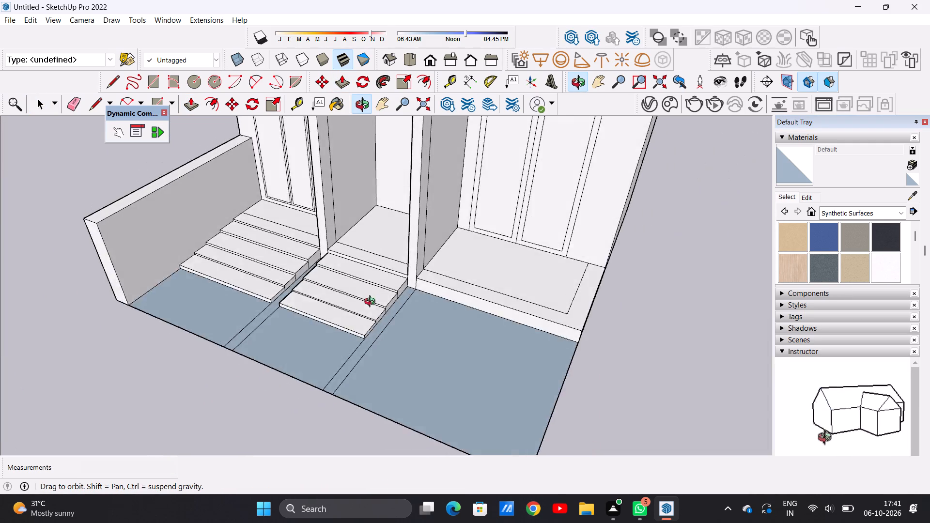
pyautogui.moveTo(372, 303); pyautogui.dragTo(467, 231, button='middle')
pyautogui.scroll(-10, 349, 319)
pyautogui.moveTo(346, 303); pyautogui.dragTo(350, 298, button='middle')
pyautogui.scroll(-9, 344, 310)
pyautogui.scroll(2, 367, 277)
pyautogui.moveTo(367, 277); pyautogui.dragTo(373, 244, button='middle')
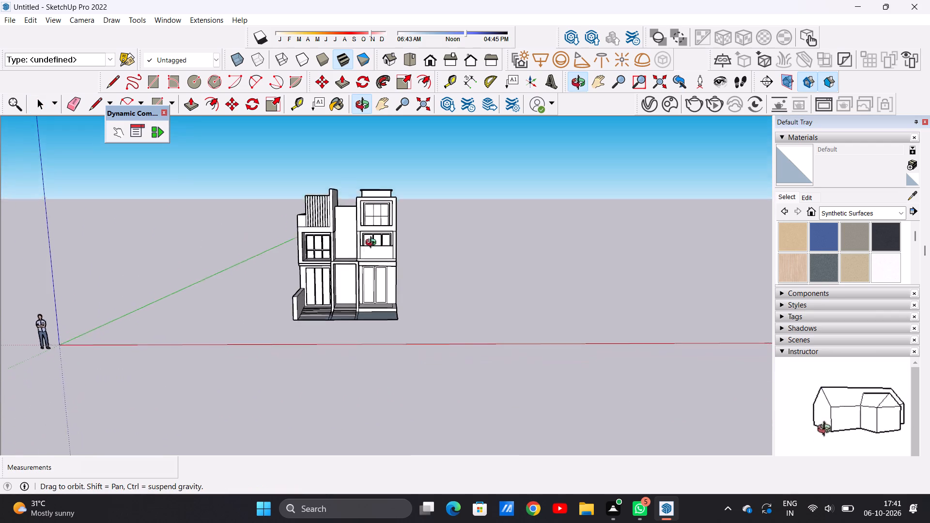
pyautogui.moveTo(373, 244); pyautogui.dragTo(373, 242, button='middle')
pyautogui.scroll(7, 361, 270)
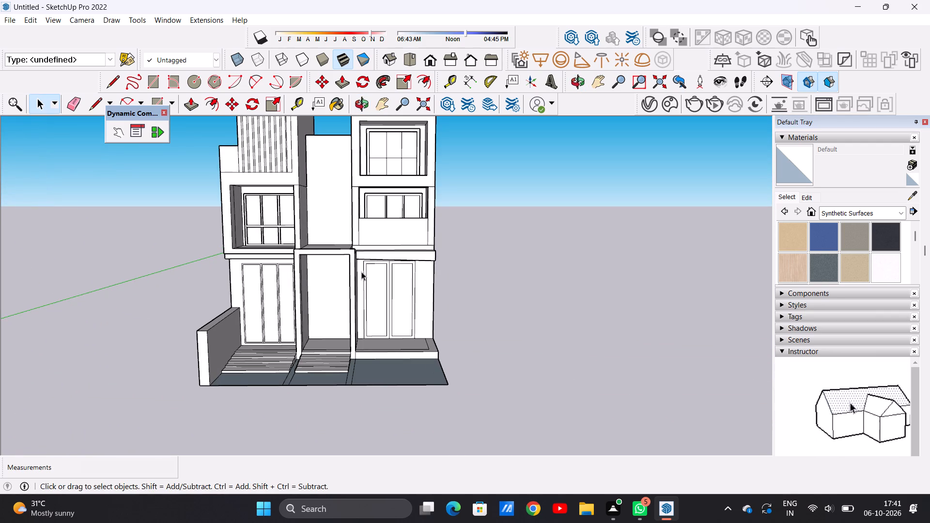
pyautogui.scroll(12, 279, 289)
pyautogui.scroll(-7, 279, 289)
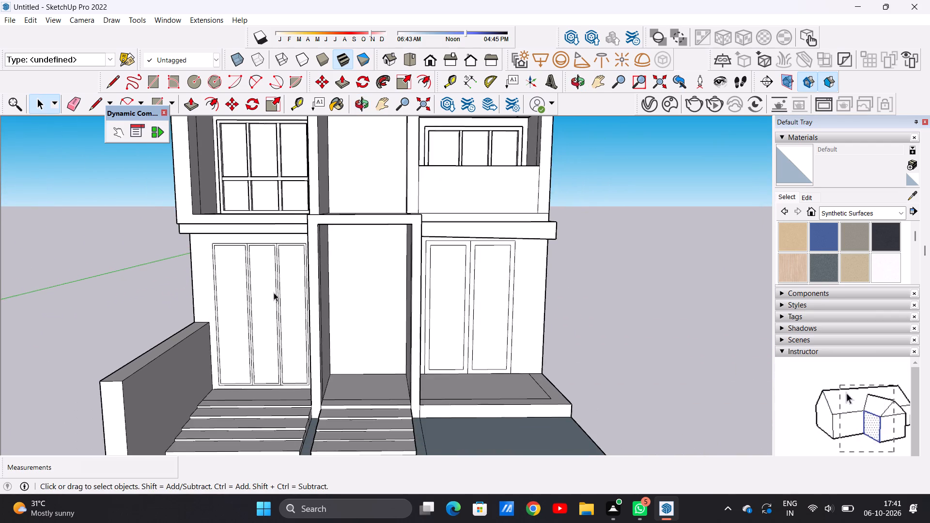
# Erase the outlines of the first two door panels, starting from the low side wall, on the ground-floor wall behind the steps.
pyautogui.moveTo(263, 306); pyautogui.dragTo(295, 308, button='middle')
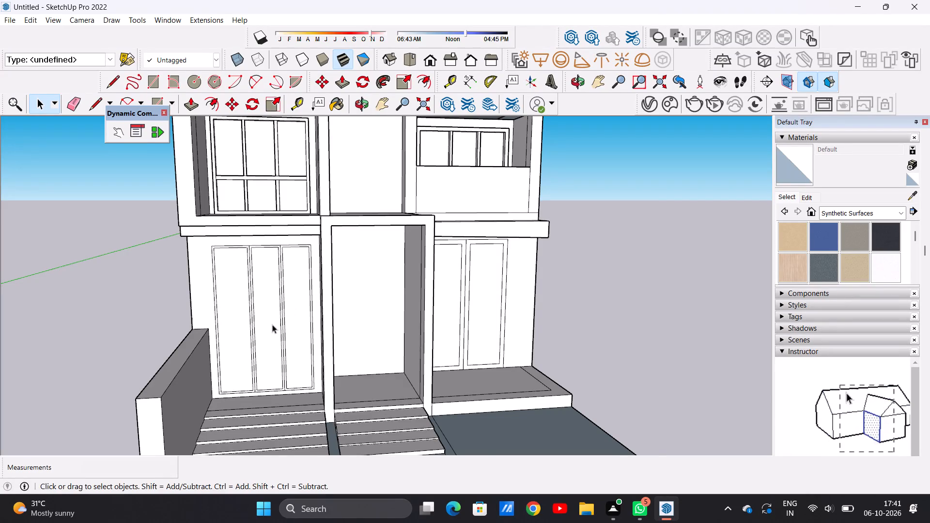
pyautogui.scroll(8, 272, 324)
pyautogui.scroll(-7, 272, 324)
pyautogui.press('e')
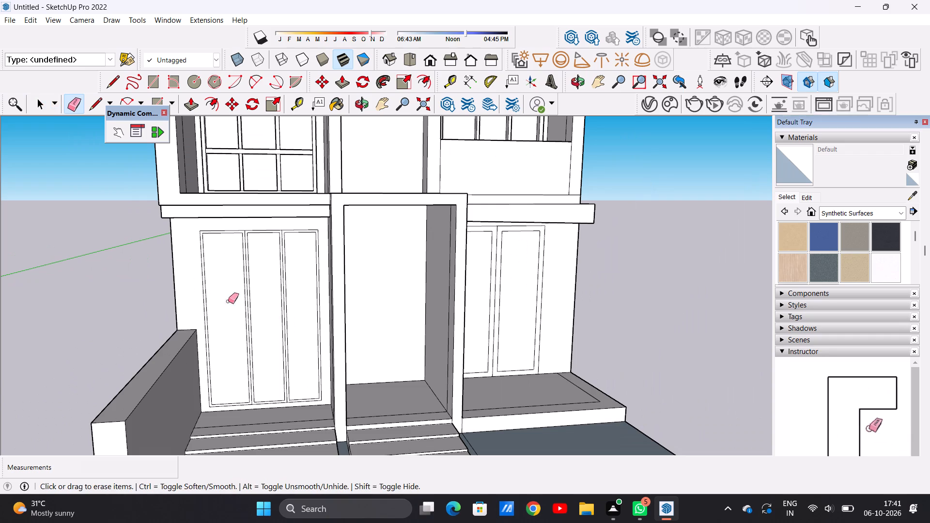
pyautogui.moveTo(200, 264); pyautogui.dragTo(246, 265)
pyautogui.moveTo(272, 226); pyautogui.dragTo(263, 264)
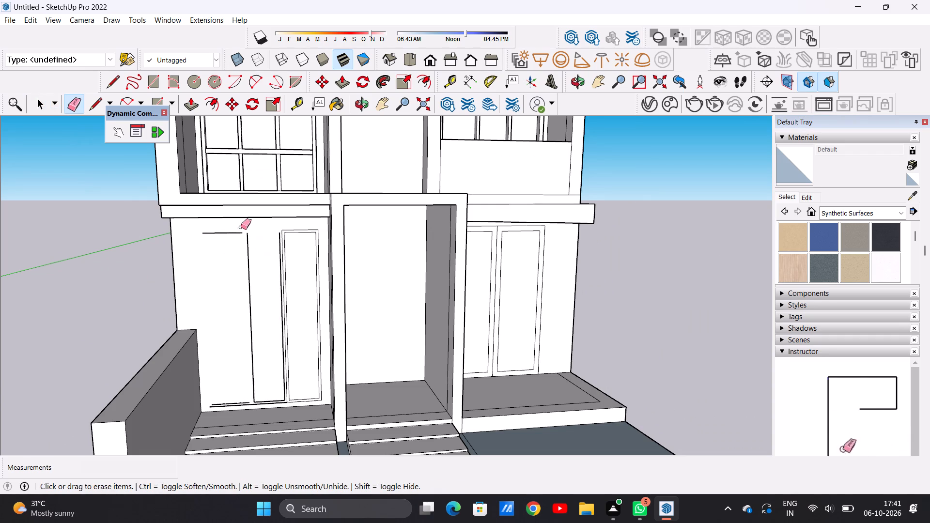
pyautogui.moveTo(233, 223); pyautogui.dragTo(256, 265)
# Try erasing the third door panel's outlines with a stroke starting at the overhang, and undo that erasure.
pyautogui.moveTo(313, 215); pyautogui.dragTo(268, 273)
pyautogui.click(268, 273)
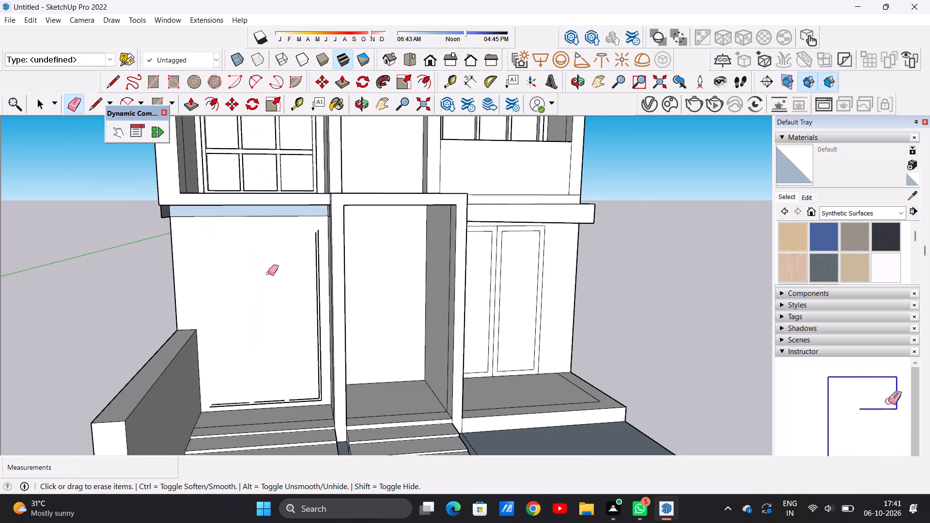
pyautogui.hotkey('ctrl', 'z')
# Erase the third door panel's outlines and the leftover bottom door lines, clearing the ground-floor wall behind the wall-side steps.
pyautogui.scroll(5, 303, 275)
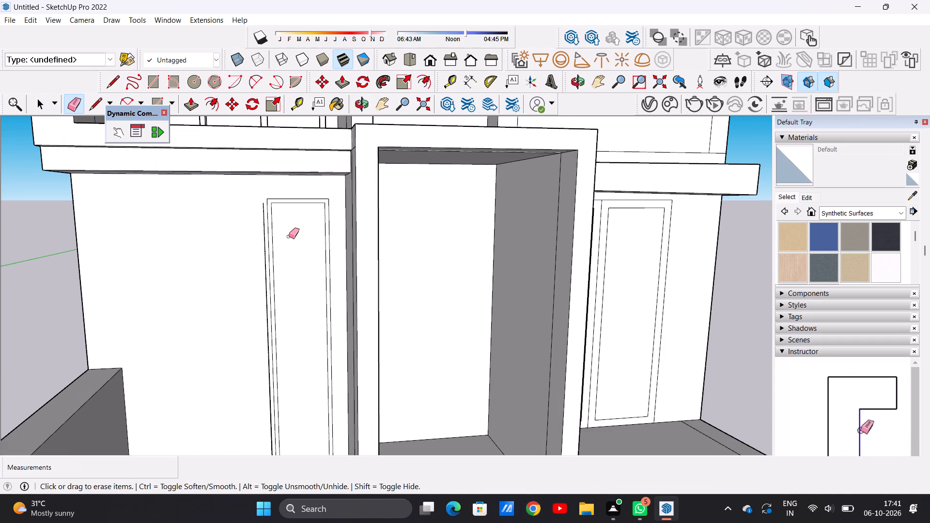
pyautogui.moveTo(295, 195); pyautogui.dragTo(286, 218)
pyautogui.moveTo(285, 218); pyautogui.dragTo(255, 237)
pyautogui.moveTo(332, 236); pyautogui.dragTo(330, 236)
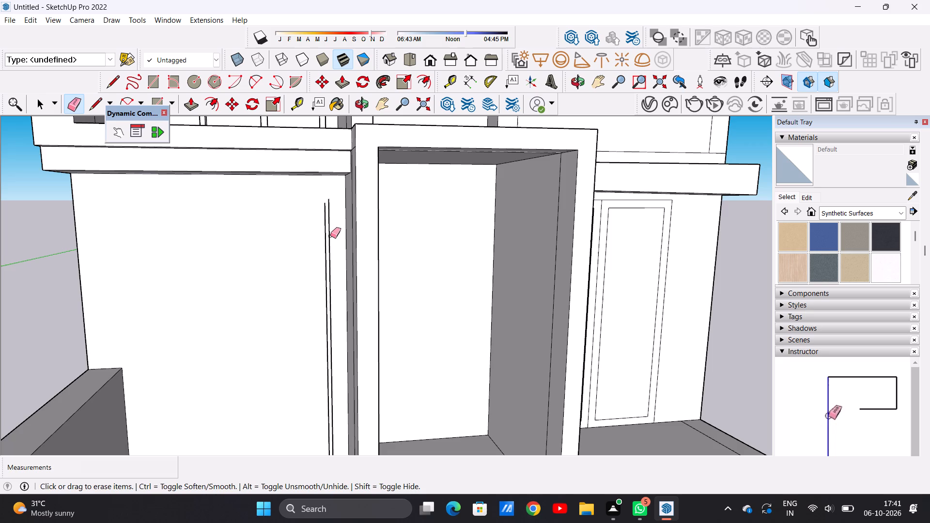
pyautogui.moveTo(330, 236); pyautogui.dragTo(313, 241)
pyautogui.scroll(-10, 299, 255)
pyautogui.scroll(14, 294, 350)
pyautogui.moveTo(302, 343); pyautogui.dragTo(310, 355)
pyautogui.moveTo(241, 341); pyautogui.dragTo(241, 347)
pyautogui.moveTo(241, 347); pyautogui.dragTo(241, 353)
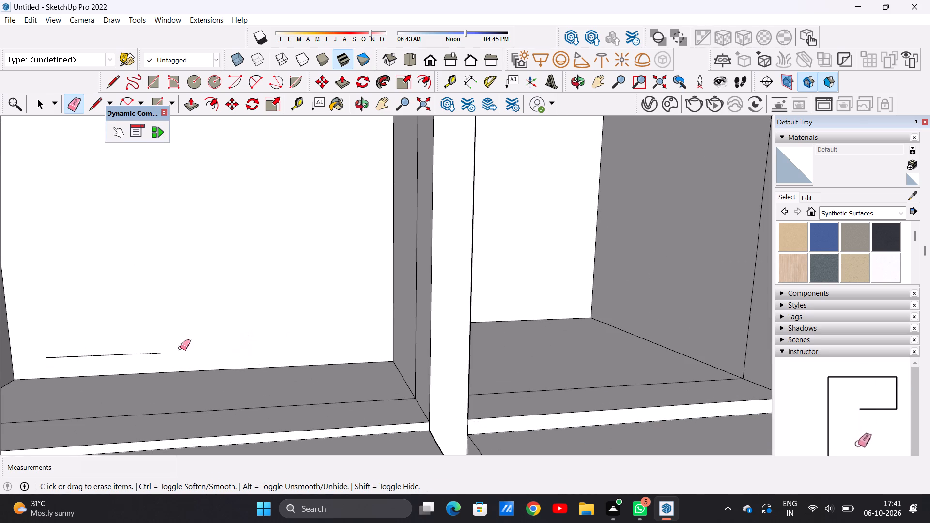
pyautogui.moveTo(136, 345); pyautogui.dragTo(137, 355)
pyautogui.scroll(-19, 157, 338)
pyautogui.press('space')
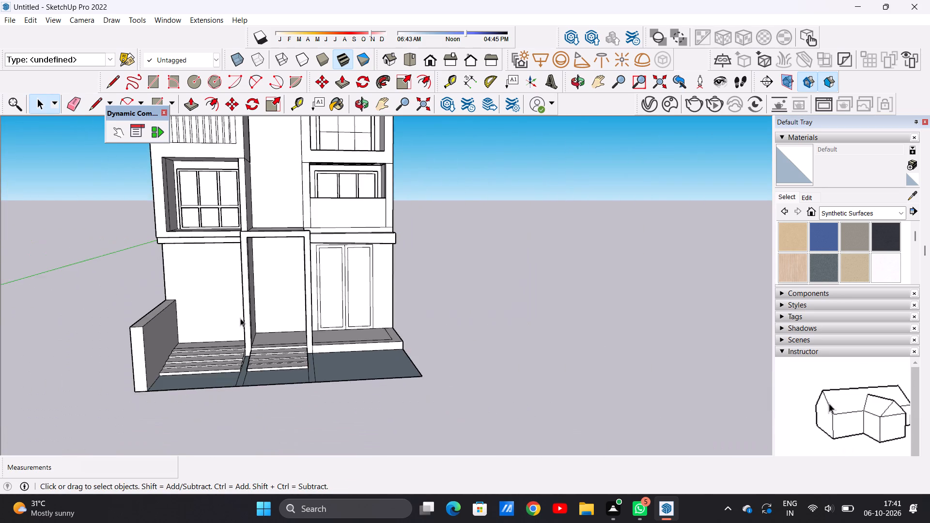
# From a front view, draw a rectangle about 8' 1 1/4" by 5' 4 3/8" on the cleared ground-floor wall for a new door.
pyautogui.moveTo(220, 318); pyautogui.dragTo(227, 288, button='middle')
pyautogui.scroll(4, 219, 276)
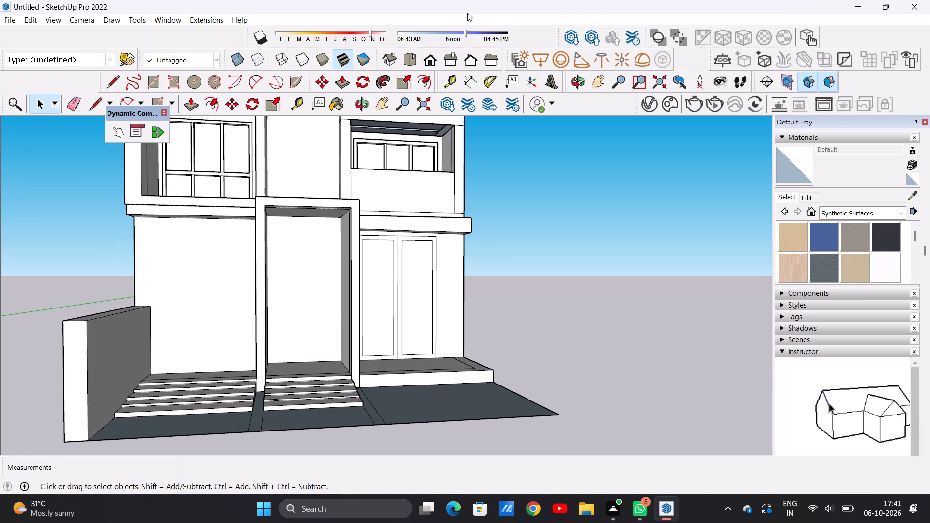
pyautogui.click(429, 60)
pyautogui.scroll(-4, 313, 308)
pyautogui.scroll(6, 292, 340)
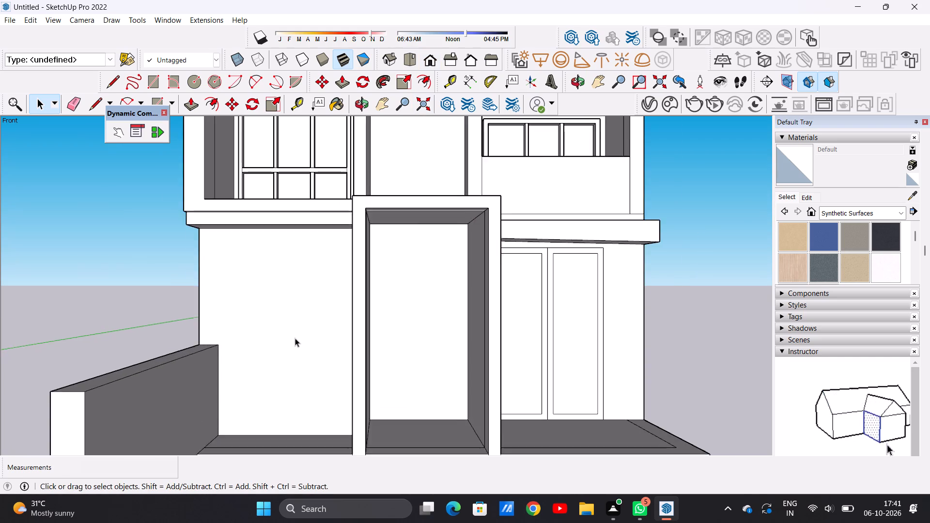
pyautogui.scroll(3, 295, 338)
pyautogui.moveTo(321, 329); pyautogui.dragTo(332, 326, button='middle')
pyautogui.scroll(-8, 329, 326)
pyautogui.scroll(5, 338, 339)
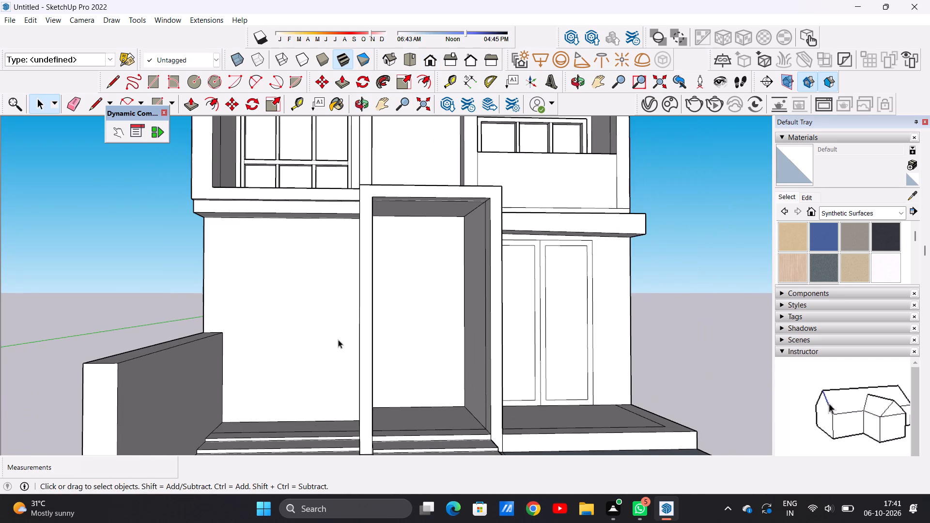
pyautogui.press('r')
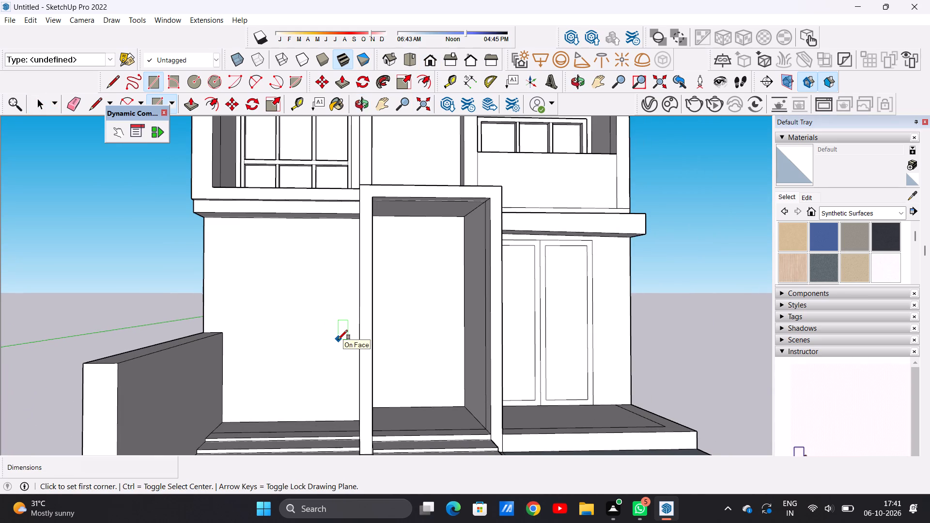
pyautogui.click(232, 242)
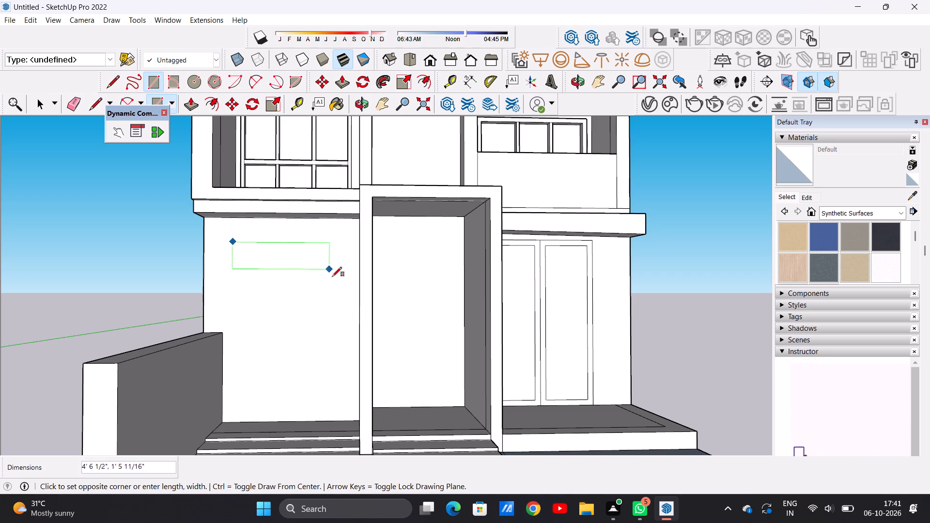
pyautogui.click(350, 415)
pyautogui.press('space')
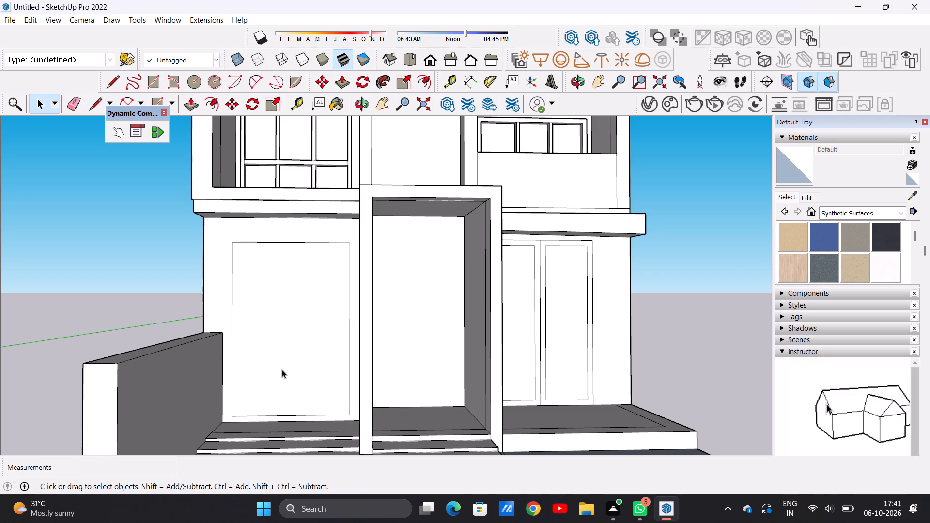
# Offset the new ground-floor door rectangle inward by about 3 7/16" to form the door frame.
pyautogui.moveTo(282, 369); pyautogui.dragTo(287, 377, button='middle')
pyautogui.scroll(2, 310, 345)
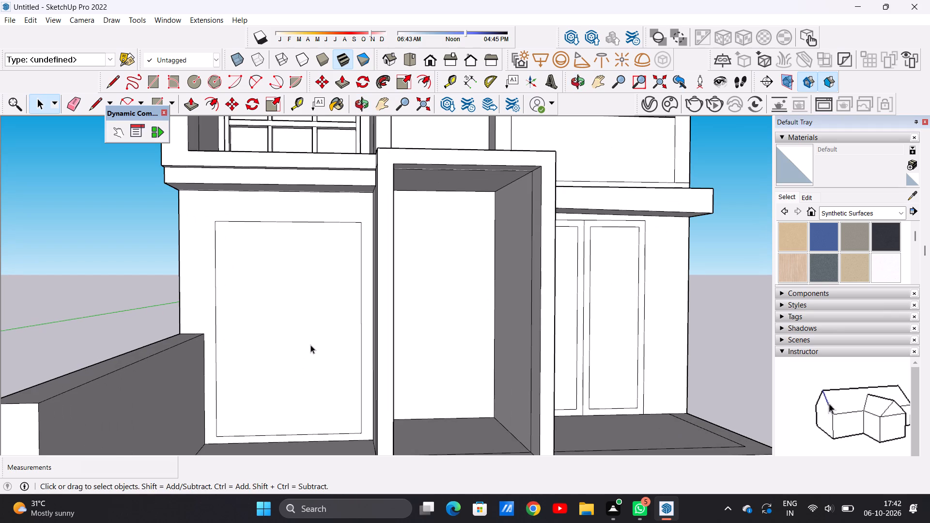
pyautogui.write('of')
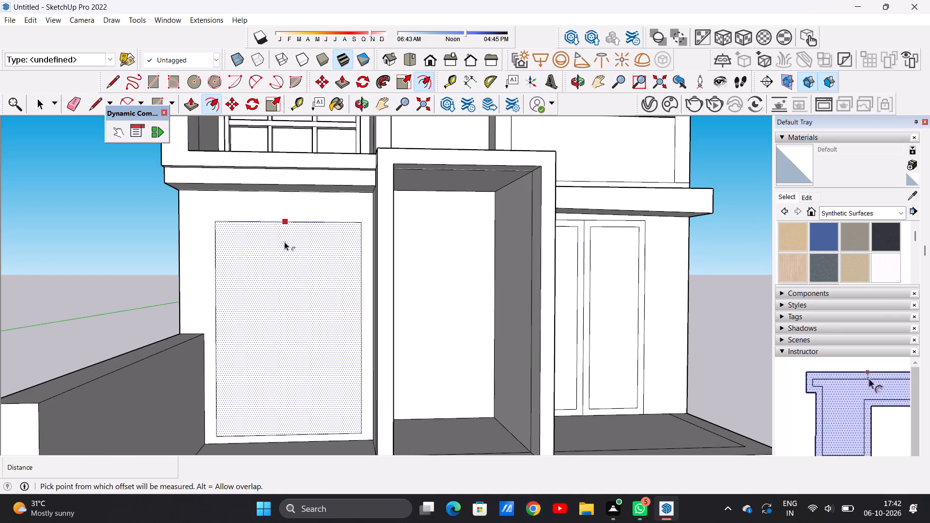
pyautogui.click(282, 231)
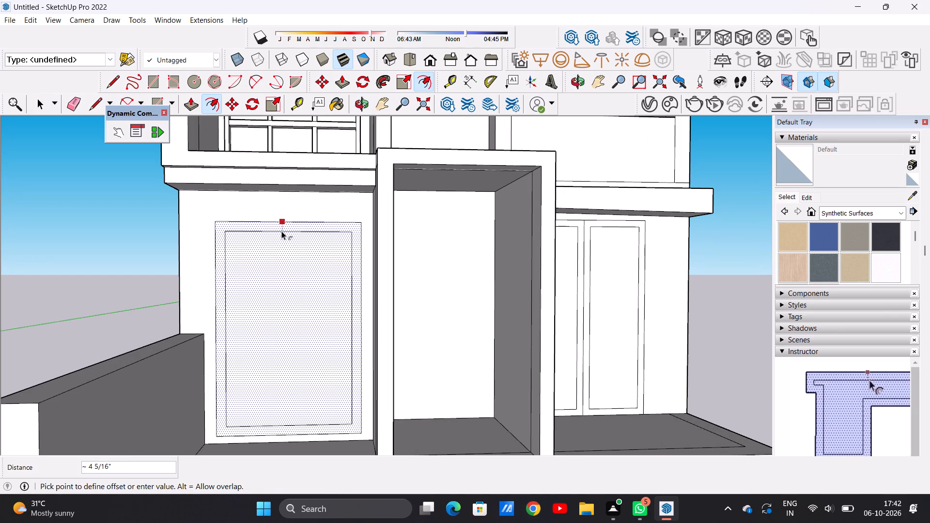
pyautogui.click(282, 230)
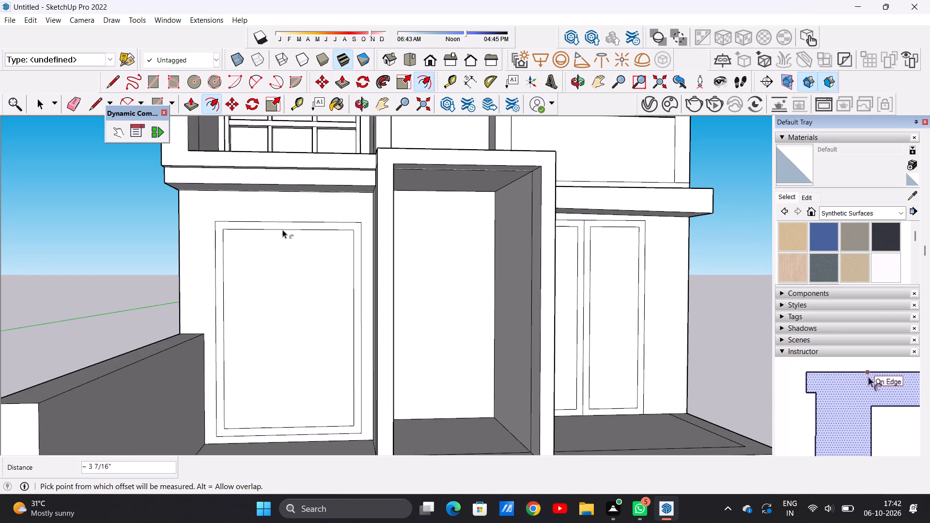
pyautogui.press('space')
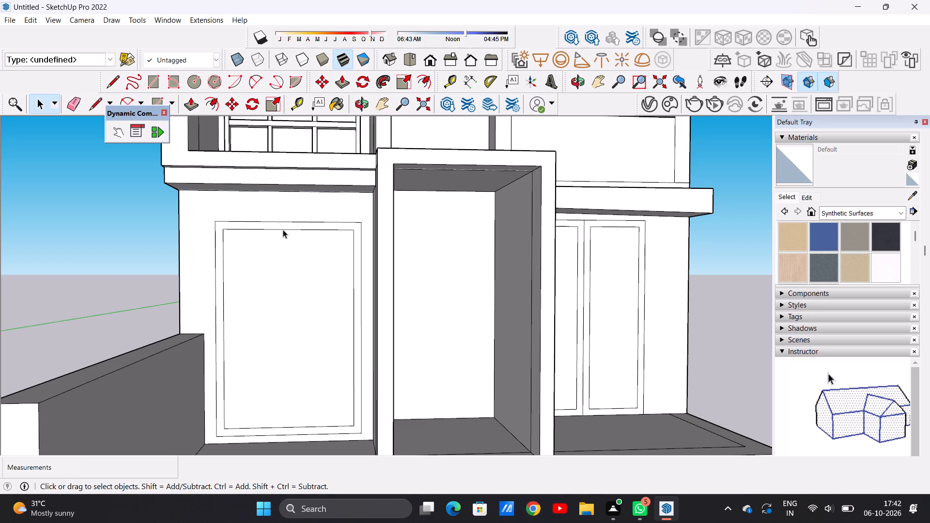
# Draw two vertical lines about 7' 5 3/4" long inside the door frame, dividing the opening into three panels.
pyautogui.scroll(-3, 283, 230)
pyautogui.scroll(2, 287, 285)
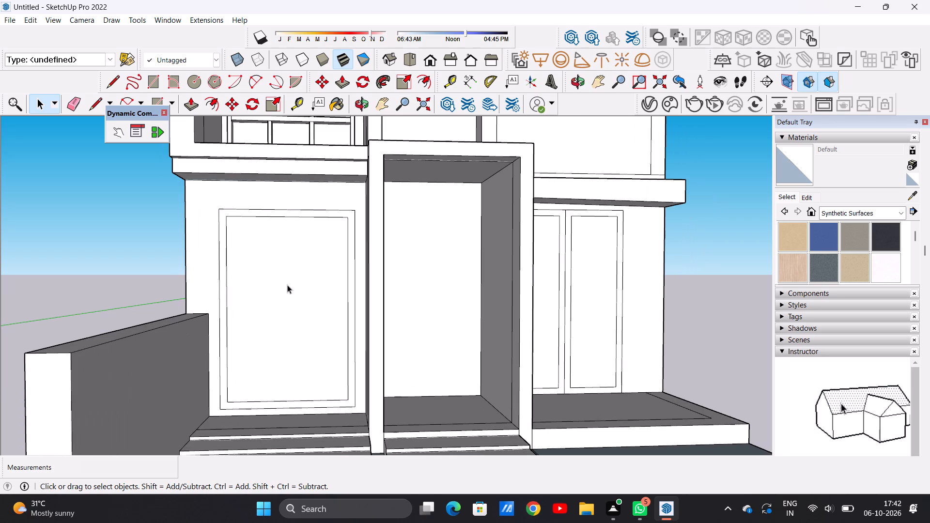
pyautogui.press('l')
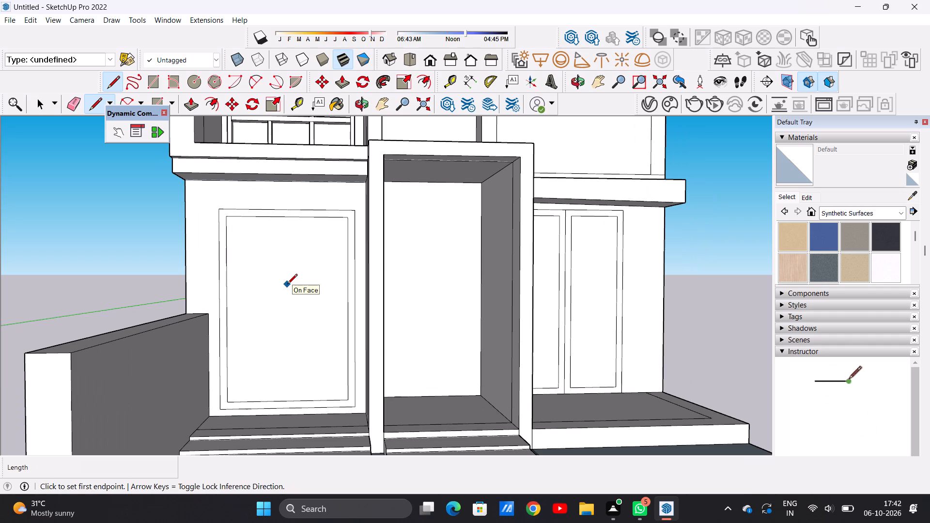
pyautogui.scroll(1, 287, 285)
pyautogui.scroll(-1, 287, 277)
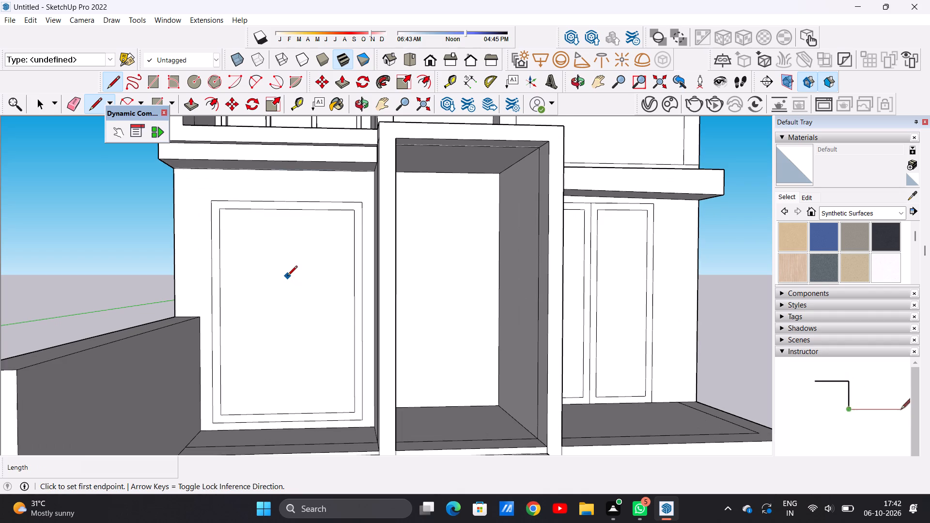
pyautogui.scroll(-1, 287, 277)
pyautogui.scroll(3, 289, 301)
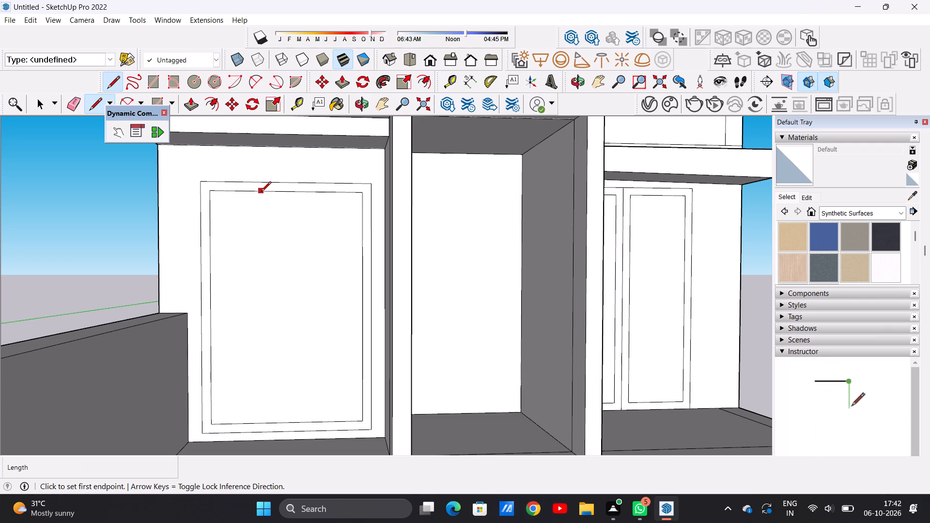
pyautogui.click(261, 192)
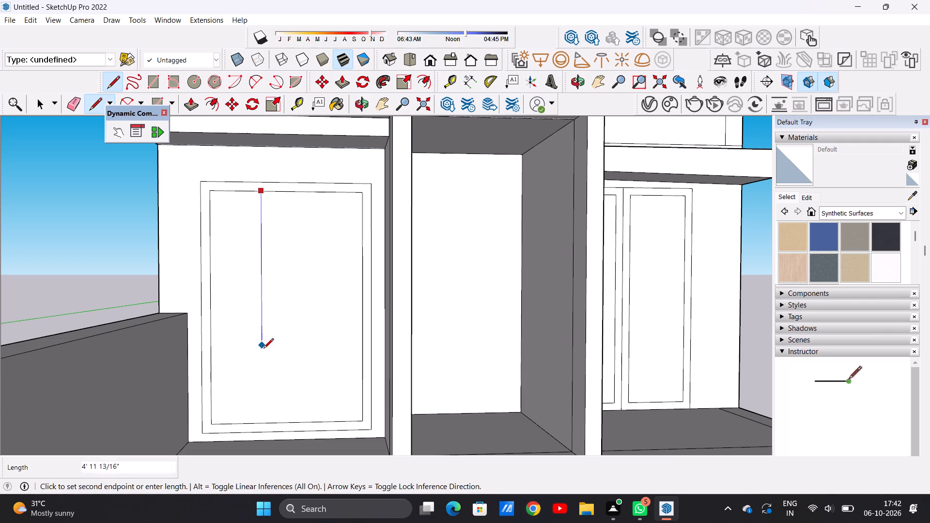
pyautogui.click(265, 424)
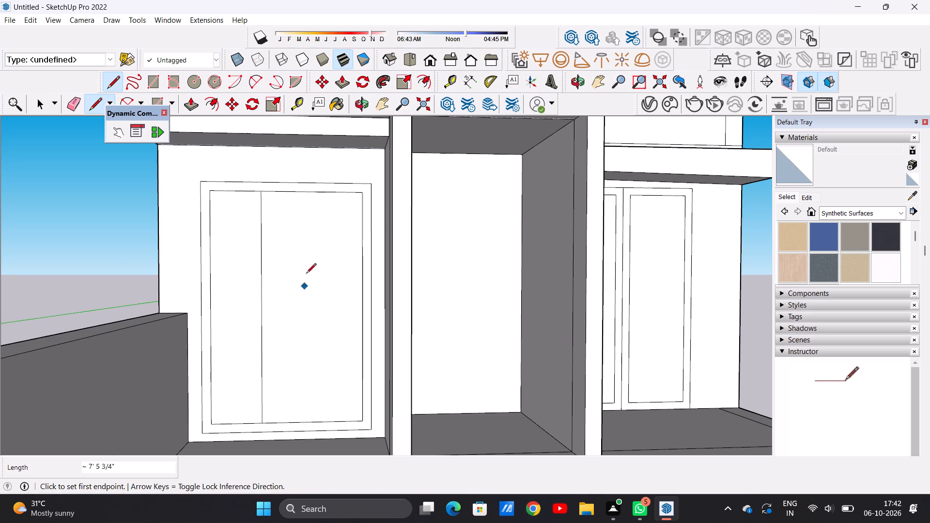
pyautogui.click(313, 190)
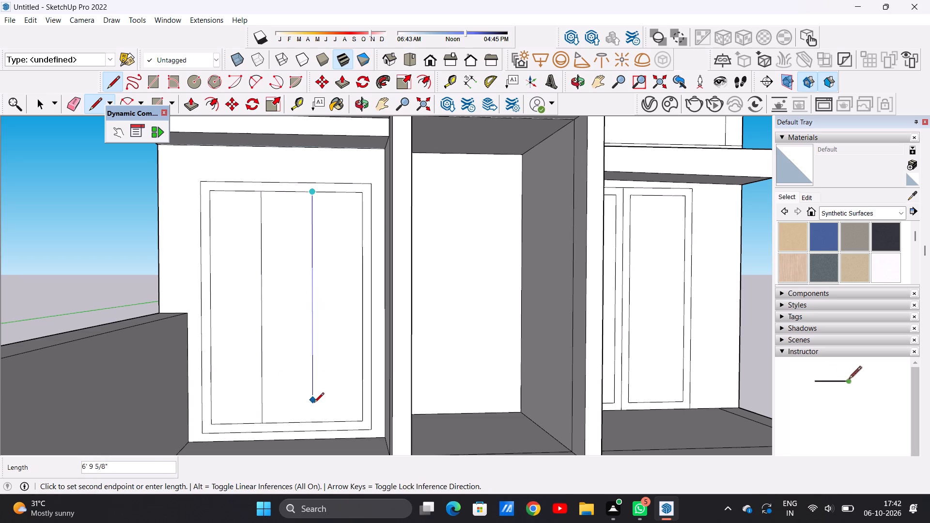
pyautogui.click(314, 421)
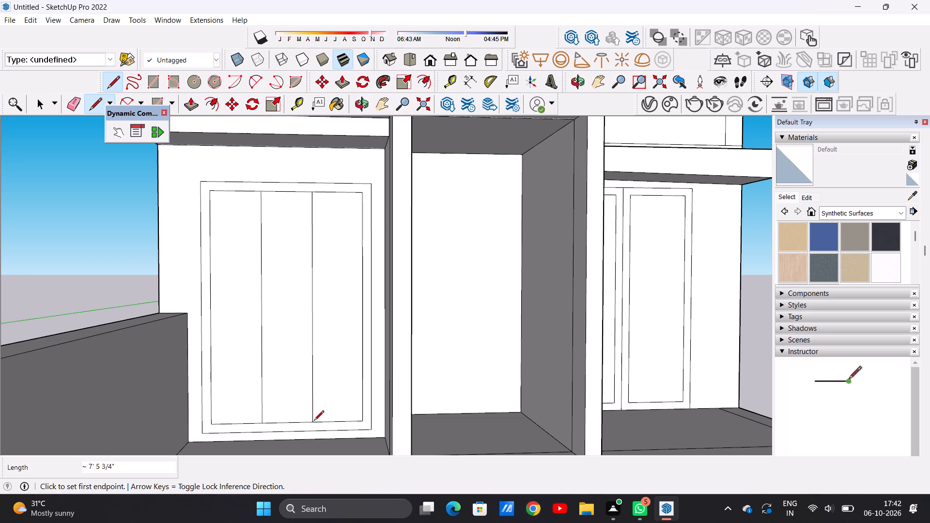
pyautogui.press('space')
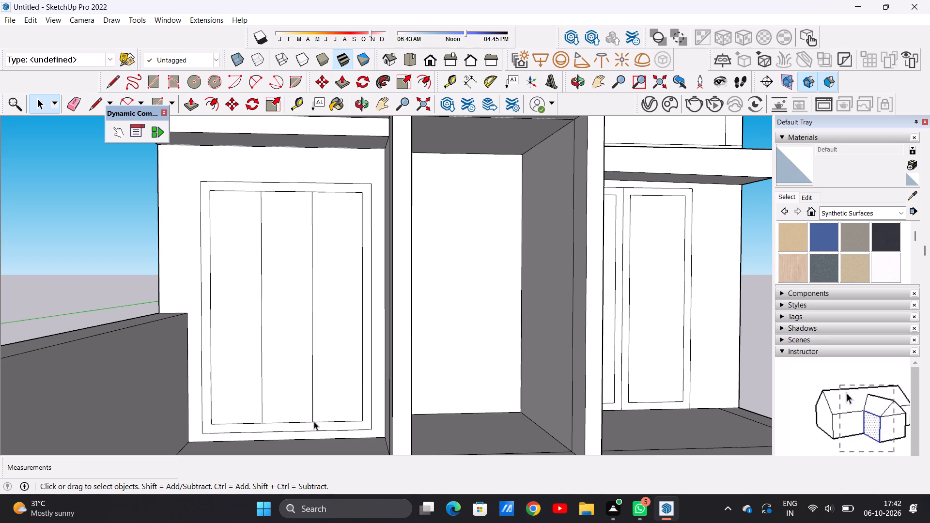
# Draw a second vertical line about 7' 5 3/4" long close beside each door divider, forming two narrow mullions.
pyautogui.scroll(3, 253, 257)
pyautogui.scroll(-1, 253, 257)
pyautogui.scroll(1, 253, 257)
pyautogui.scroll(-6, 252, 251)
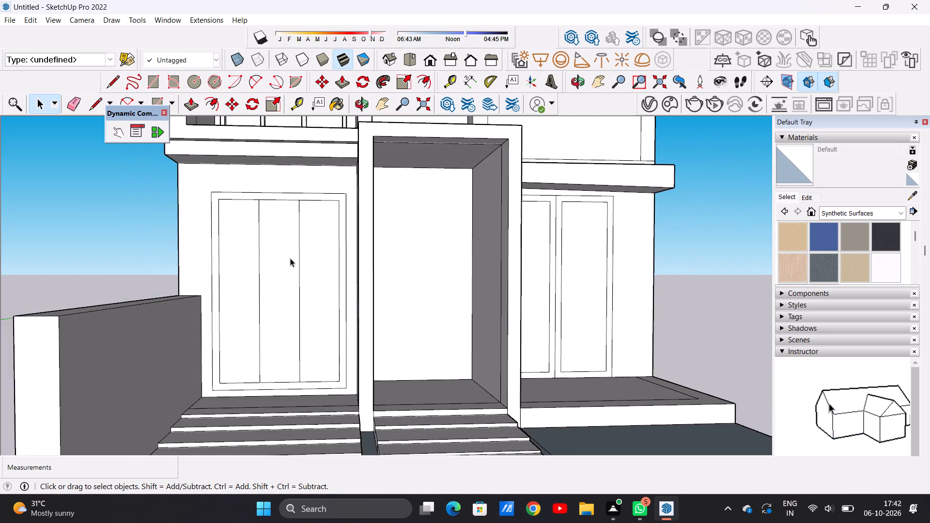
pyautogui.scroll(3, 290, 258)
pyautogui.press('l')
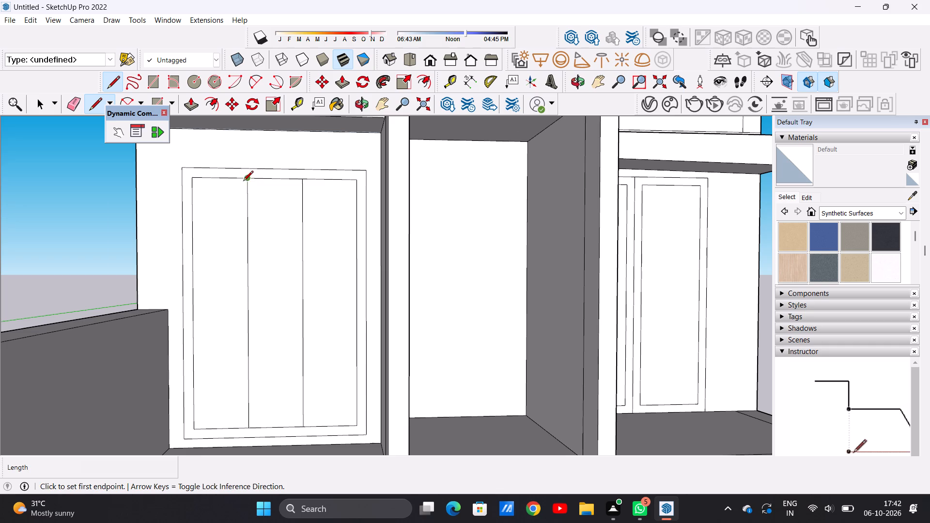
pyautogui.scroll(3, 243, 182)
pyautogui.scroll(-1, 243, 182)
pyautogui.scroll(2, 243, 182)
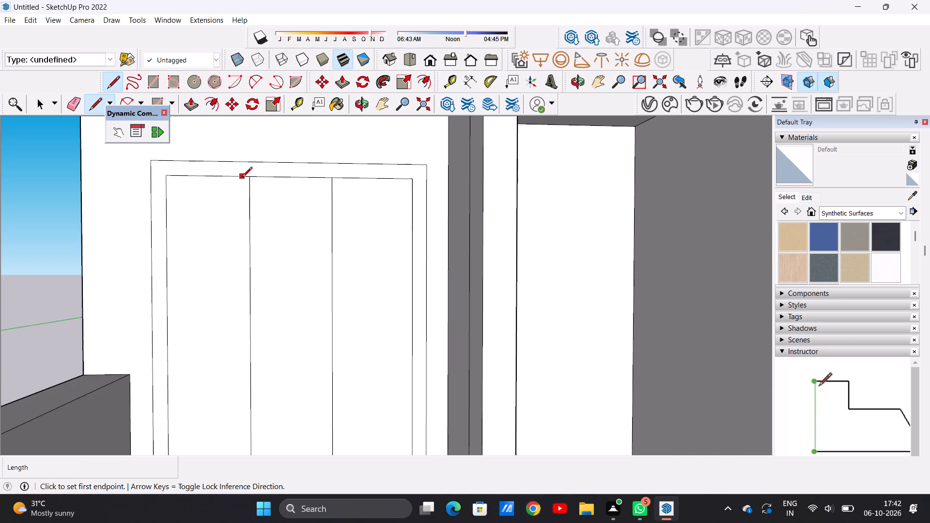
pyautogui.click(243, 178)
pyautogui.scroll(-15, 245, 211)
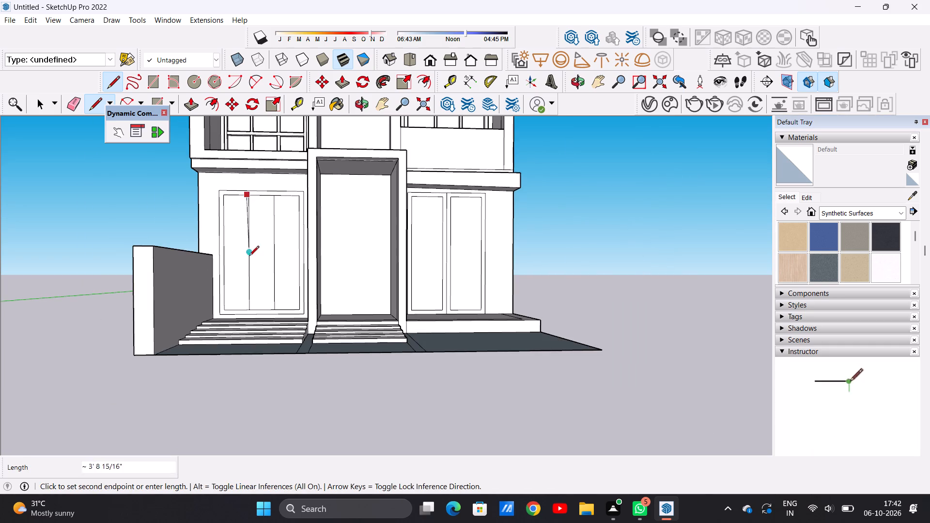
pyautogui.scroll(6, 241, 303)
pyautogui.click(248, 318)
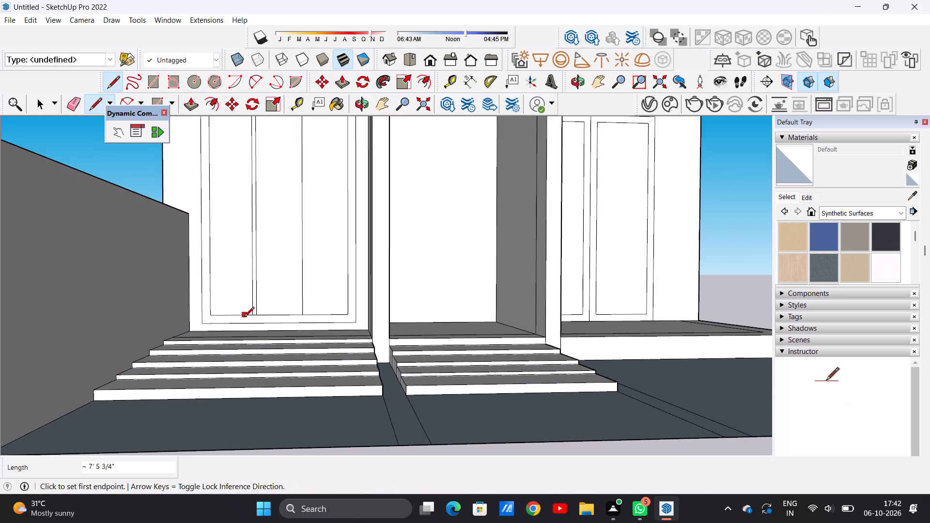
pyautogui.scroll(-8, 240, 327)
pyautogui.scroll(10, 284, 214)
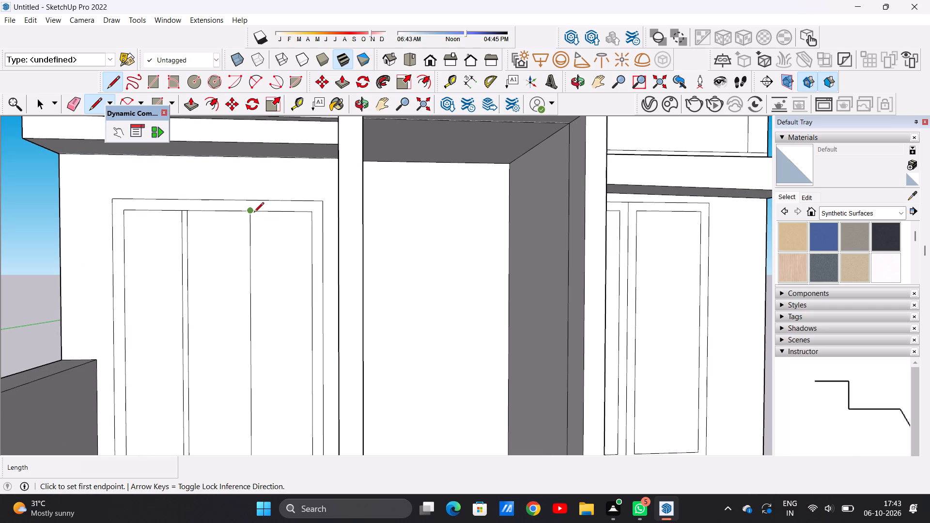
pyautogui.scroll(6, 254, 213)
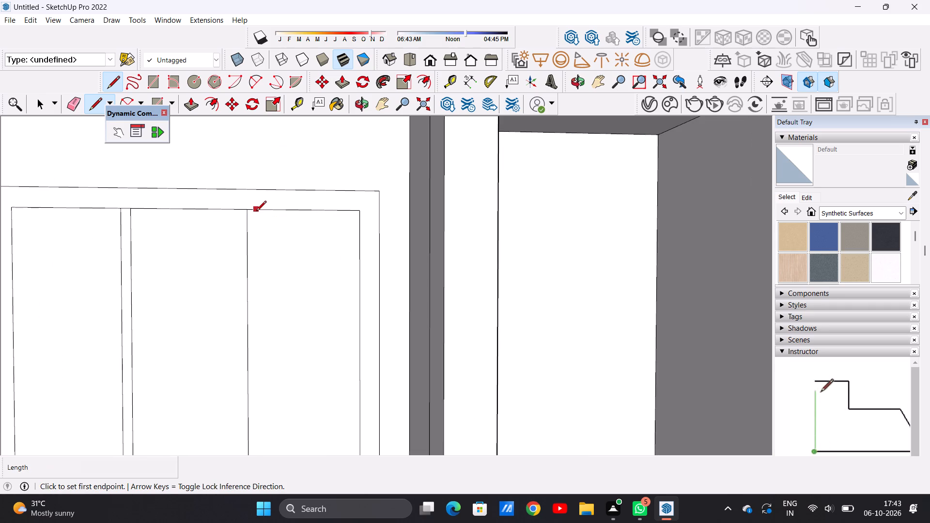
pyautogui.click(256, 212)
pyautogui.scroll(-11, 258, 259)
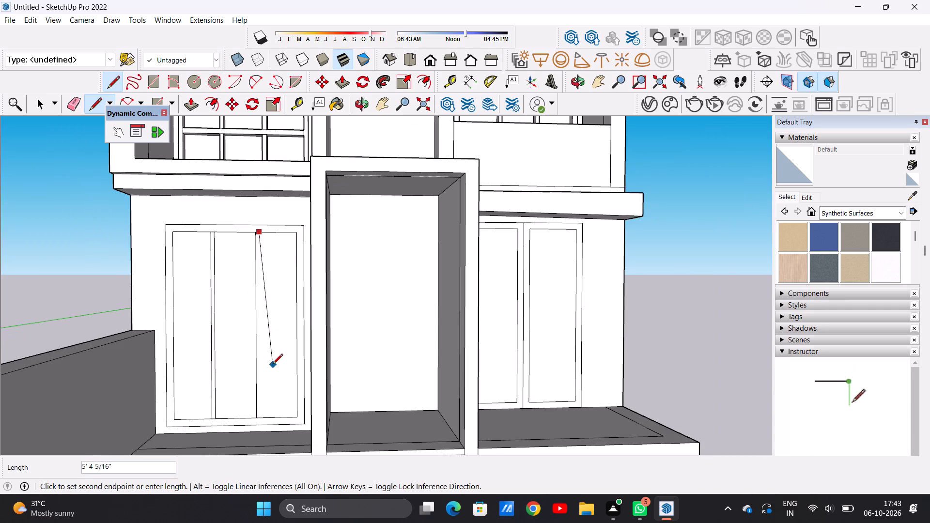
pyautogui.scroll(-6, 274, 384)
pyautogui.scroll(13, 271, 405)
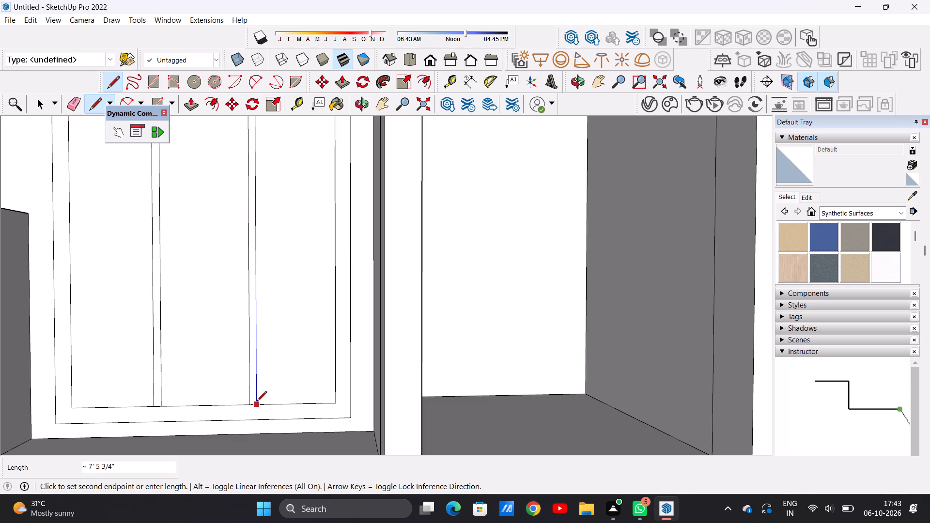
pyautogui.click(257, 402)
pyautogui.press('space')
# Pull the front face of the overhang band above the three-panel door out about 3 9/16", and again by about 10 1/2".
pyautogui.scroll(-3, 246, 414)
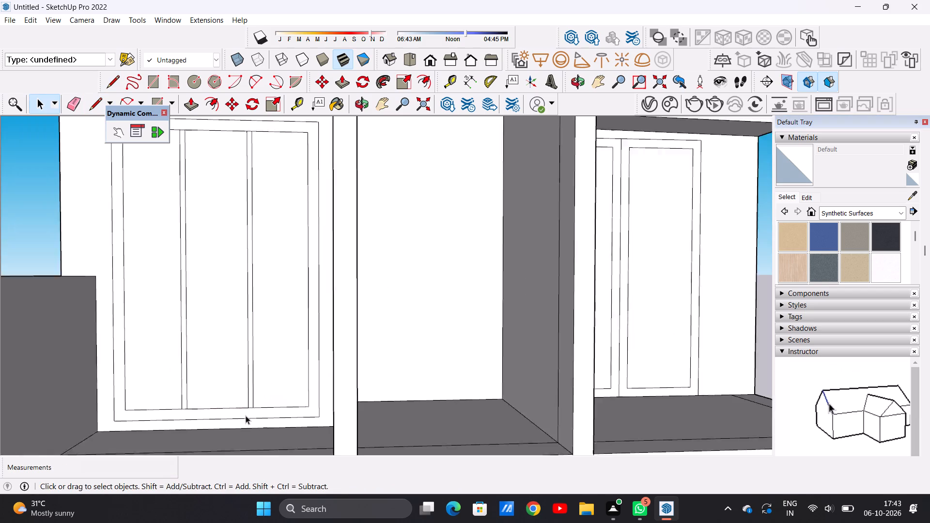
pyautogui.scroll(-15, 246, 415)
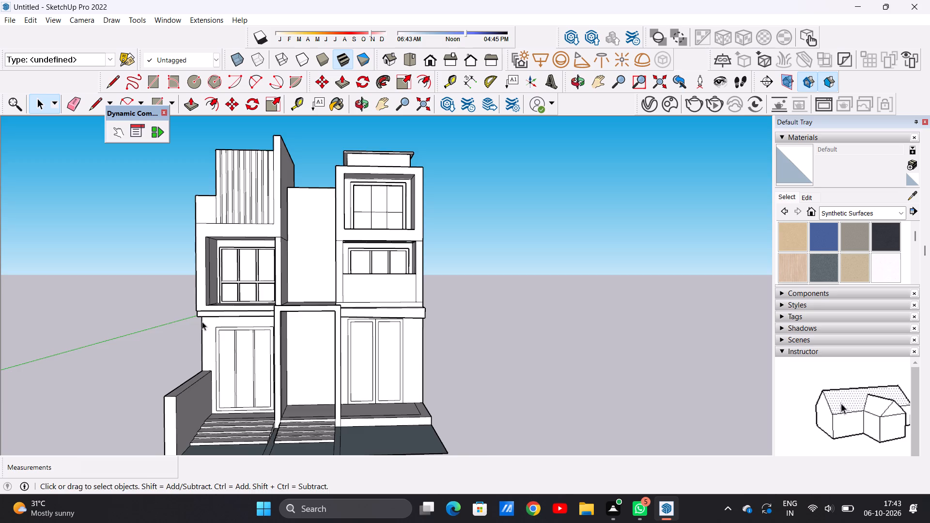
pyautogui.moveTo(155, 323); pyautogui.dragTo(286, 355, button='middle')
pyautogui.scroll(15, 266, 353)
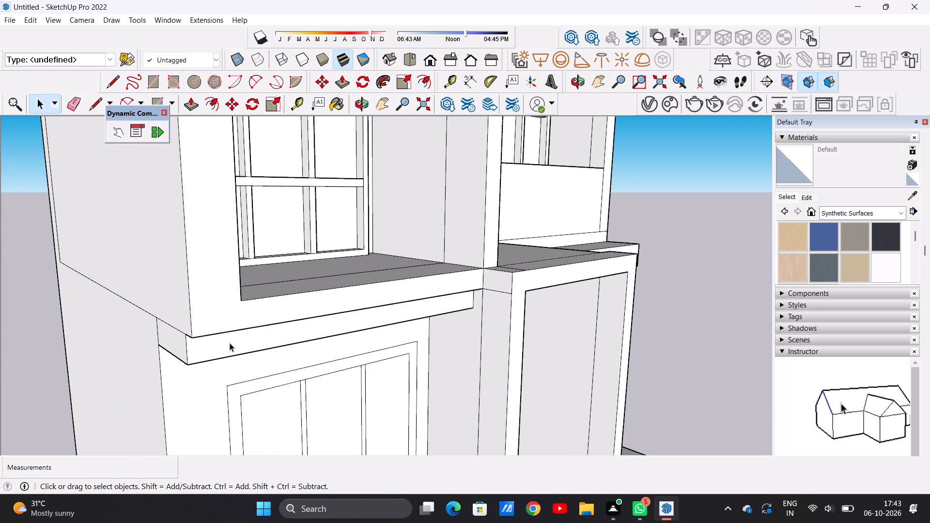
pyautogui.press('p')
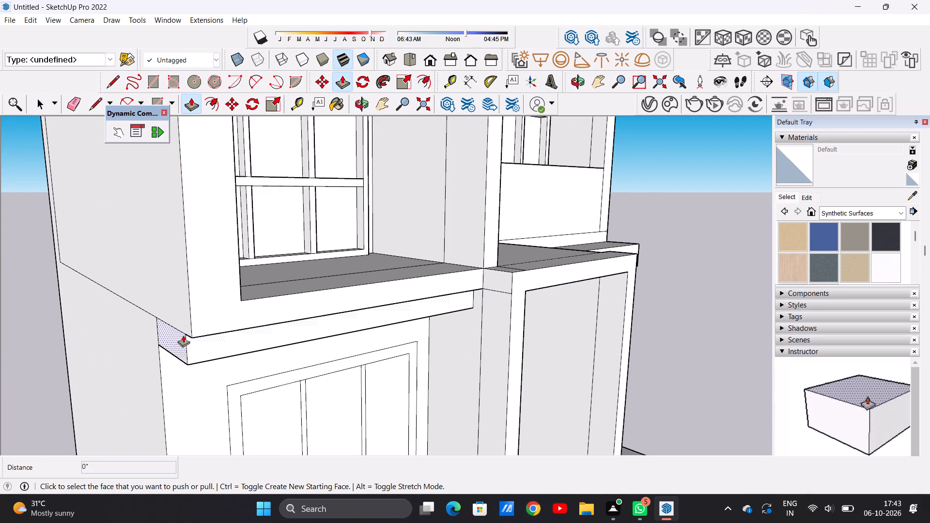
pyautogui.click(201, 347)
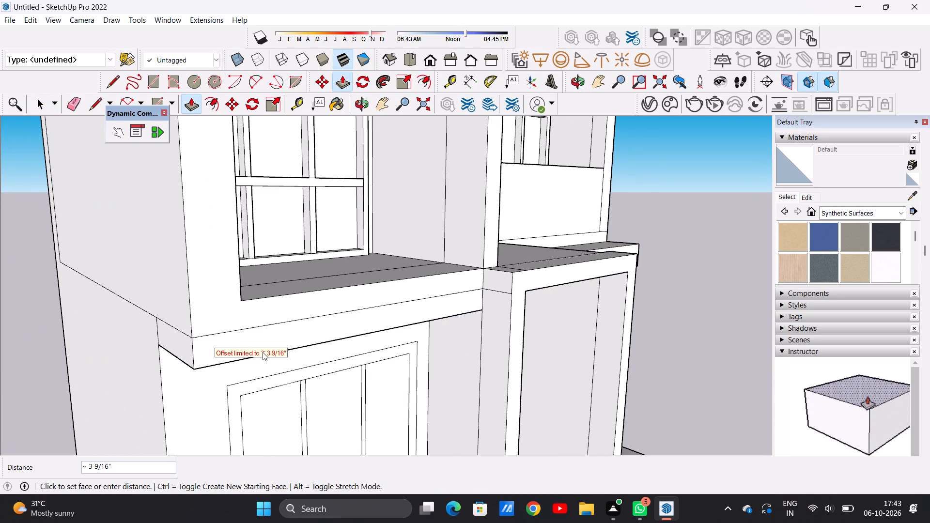
pyautogui.click(263, 352)
pyautogui.click(214, 347)
pyautogui.click(217, 347)
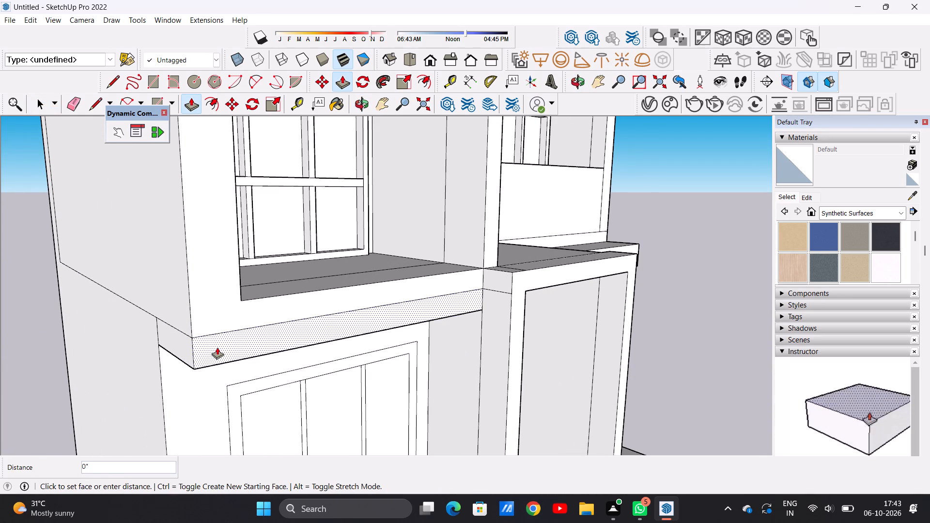
pyautogui.click(254, 346)
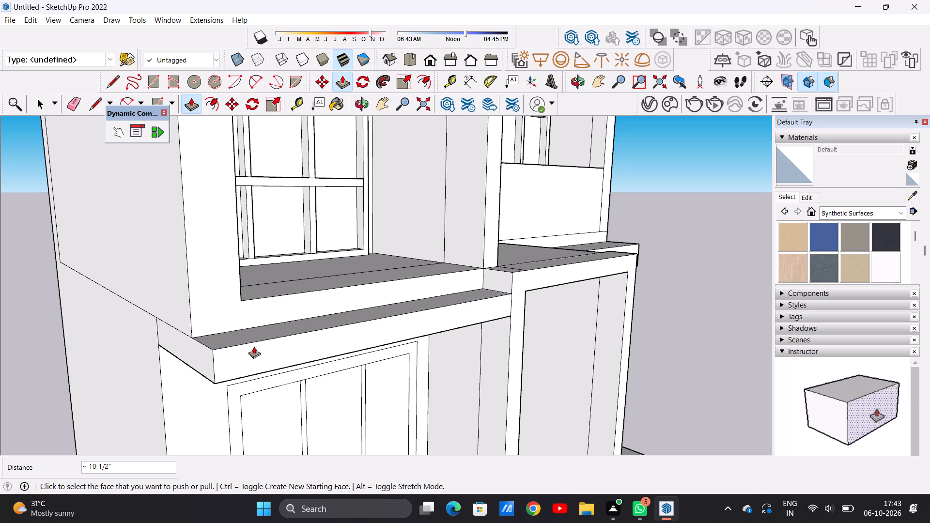
pyautogui.press('space')
# Examine the front facade and the junction of the extended overhang with the entrance frame and terrace from several angles.
pyautogui.scroll(-17, 216, 338)
pyautogui.moveTo(337, 338); pyautogui.dragTo(194, 321, button='middle')
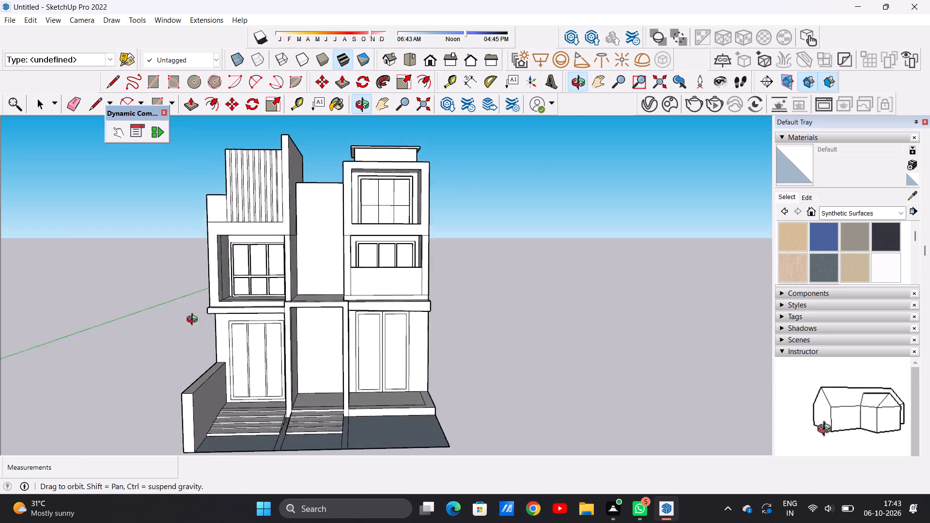
pyautogui.moveTo(194, 321); pyautogui.dragTo(242, 330, button='middle')
pyautogui.scroll(-5, 242, 330)
pyautogui.moveTo(297, 354); pyautogui.dragTo(282, 332, button='middle')
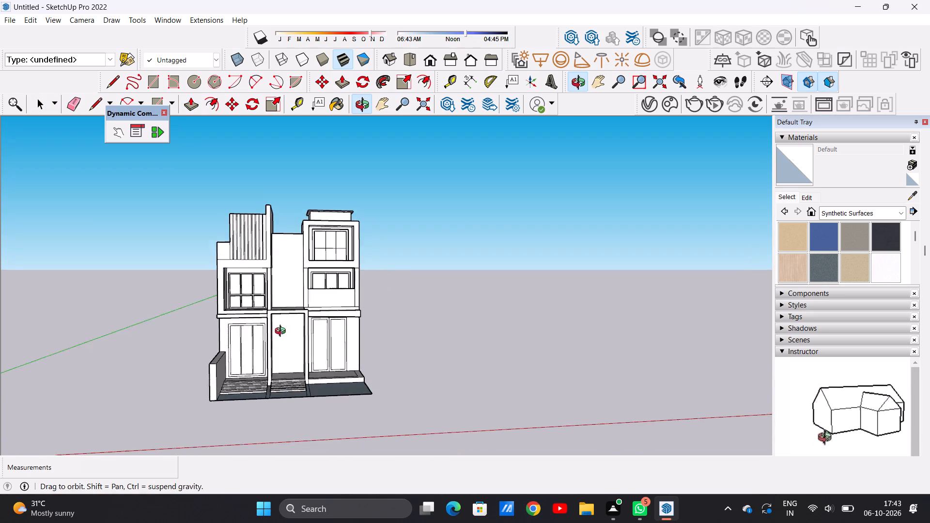
pyautogui.moveTo(282, 332); pyautogui.dragTo(271, 333, button='middle')
pyautogui.scroll(20, 266, 317)
pyautogui.scroll(9, 266, 317)
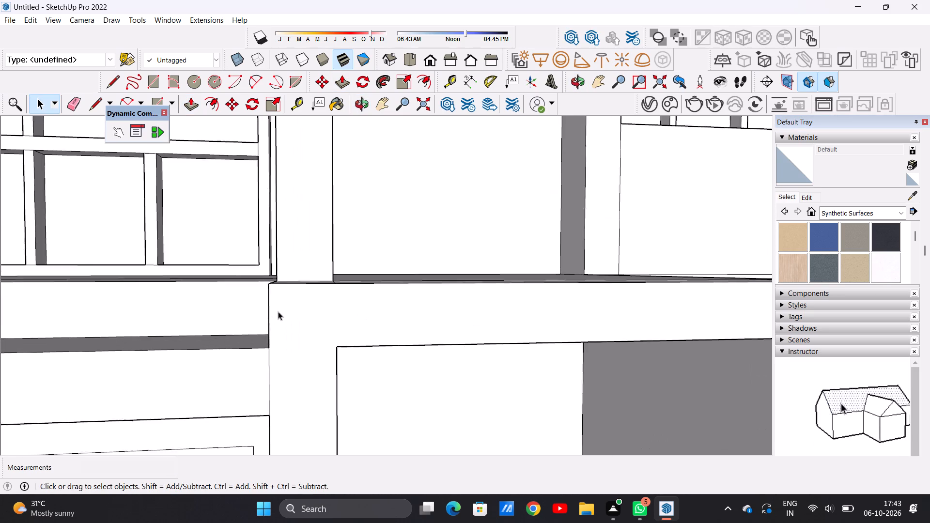
pyautogui.scroll(-6, 286, 304)
pyautogui.moveTo(294, 291); pyautogui.dragTo(303, 374, button='middle')
pyautogui.scroll(-5, 303, 326)
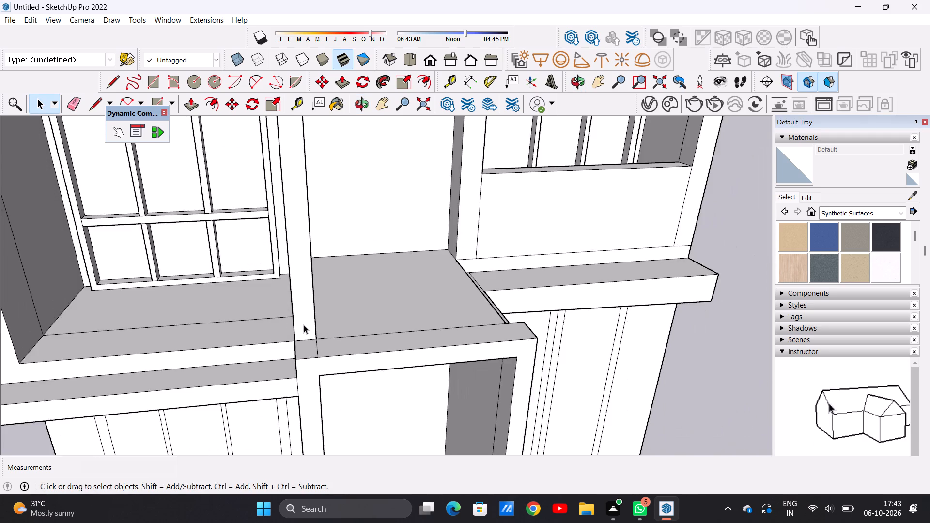
pyautogui.scroll(-10, 304, 325)
pyautogui.moveTo(304, 324); pyautogui.dragTo(187, 339, button='middle')
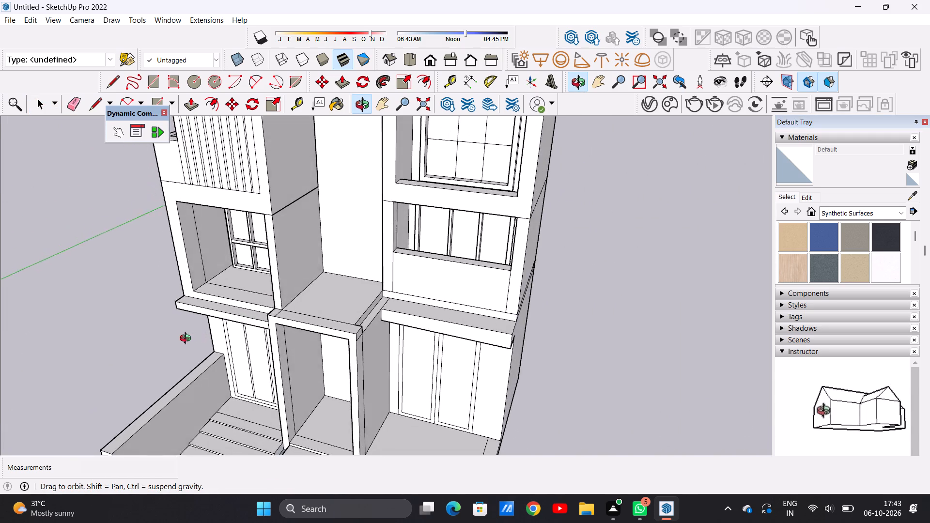
# Examine the front facade from several angles, focusing on the blank recessed wall above the entrance between the two window blocks.
pyautogui.moveTo(187, 339); pyautogui.dragTo(181, 336, button='middle')
pyautogui.scroll(7, 286, 222)
pyautogui.scroll(-6, 253, 258)
pyautogui.scroll(5, 257, 312)
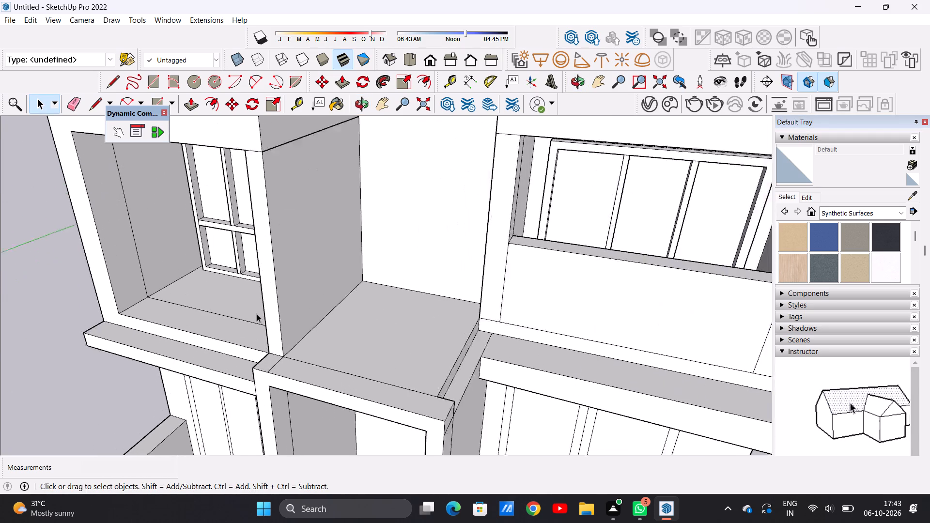
pyautogui.scroll(3, 257, 314)
pyautogui.scroll(5, 280, 356)
pyautogui.scroll(-2, 283, 349)
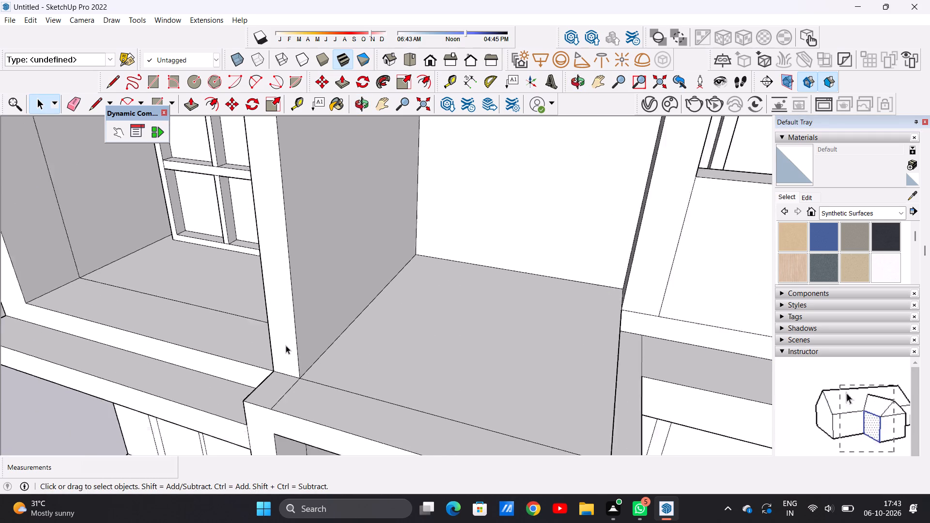
pyautogui.scroll(-13, 286, 345)
pyautogui.moveTo(274, 360); pyautogui.dragTo(363, 295, button='middle')
pyautogui.scroll(-2, 294, 330)
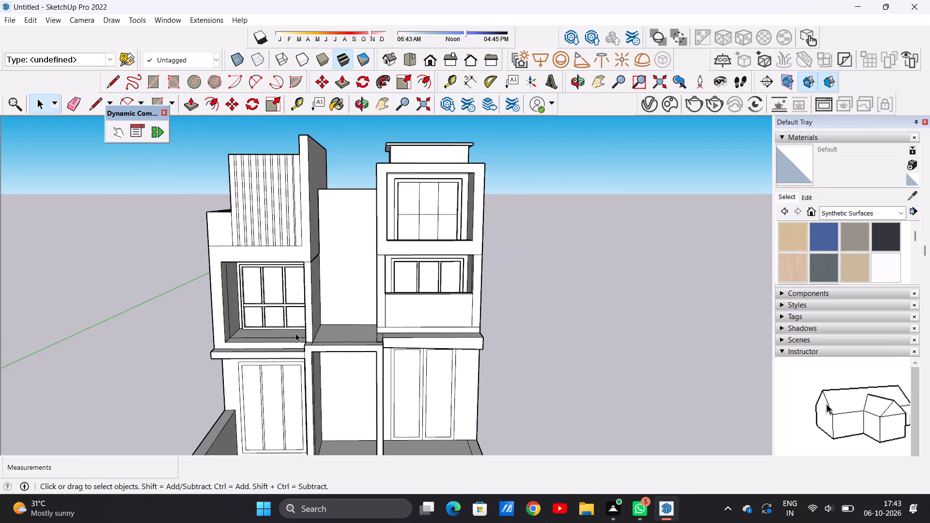
pyautogui.scroll(-9, 295, 333)
pyautogui.moveTo(312, 363); pyautogui.dragTo(322, 338, button='middle')
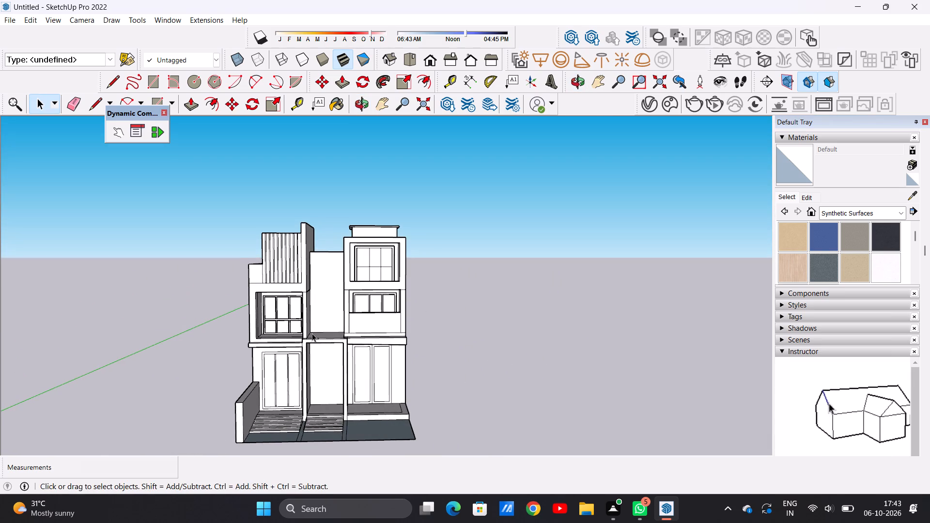
pyautogui.scroll(-7, 312, 333)
pyautogui.scroll(6, 319, 328)
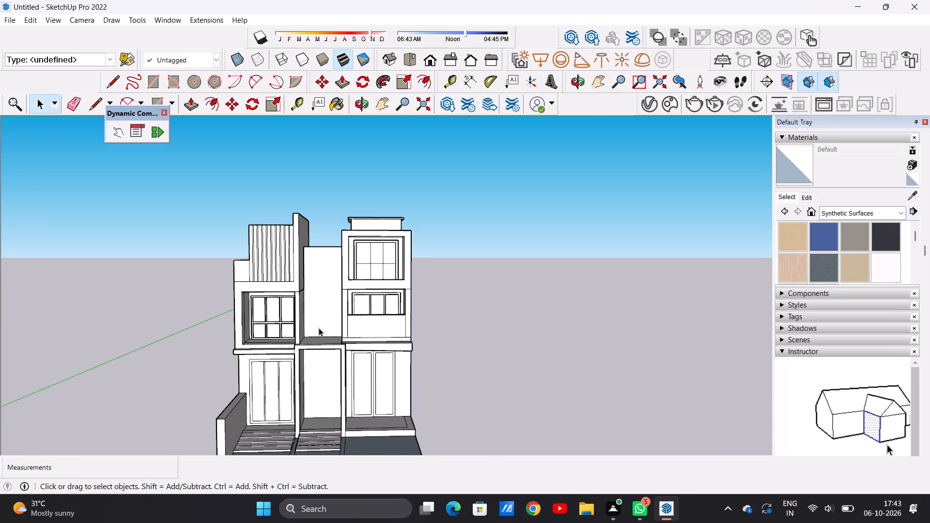
pyautogui.scroll(-1, 324, 323)
pyautogui.scroll(8, 330, 302)
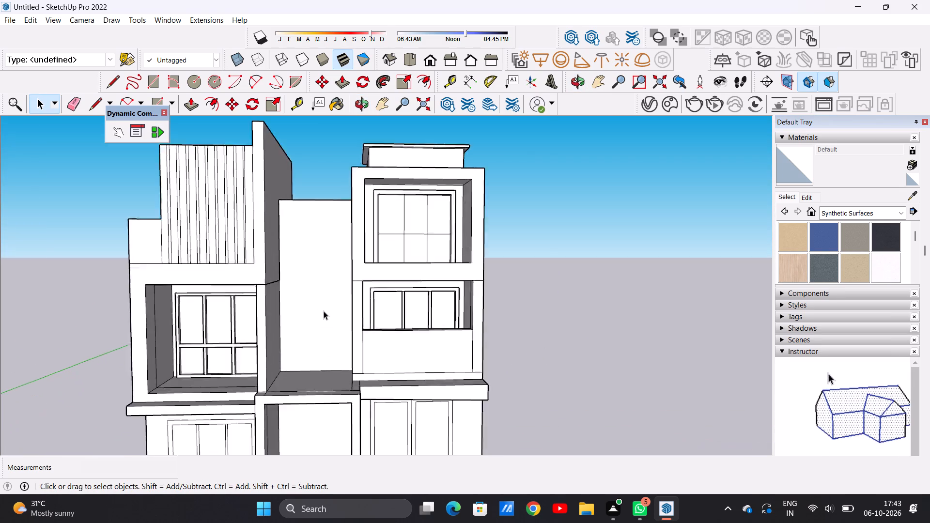
pyautogui.scroll(2, 324, 311)
pyautogui.moveTo(288, 303); pyautogui.dragTo(325, 320, button='middle')
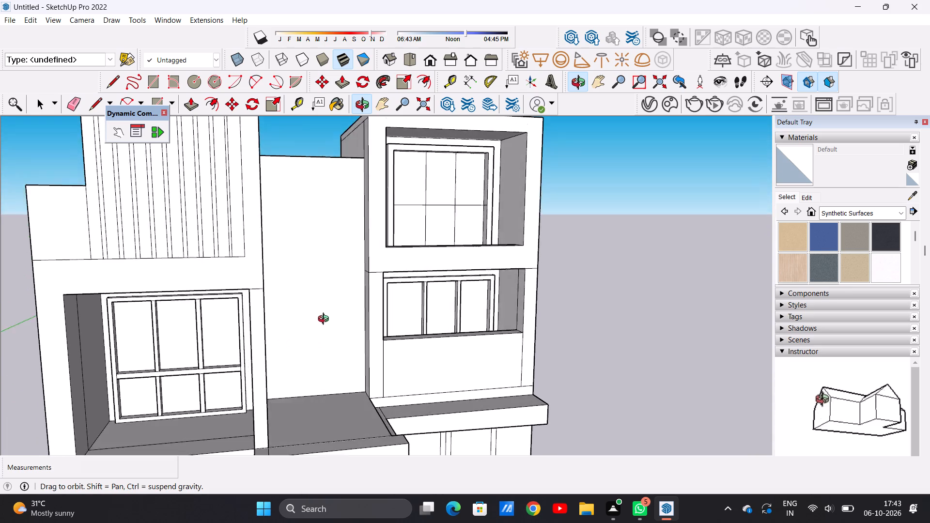
pyautogui.moveTo(325, 320); pyautogui.dragTo(290, 314, button='middle')
pyautogui.scroll(3, 301, 305)
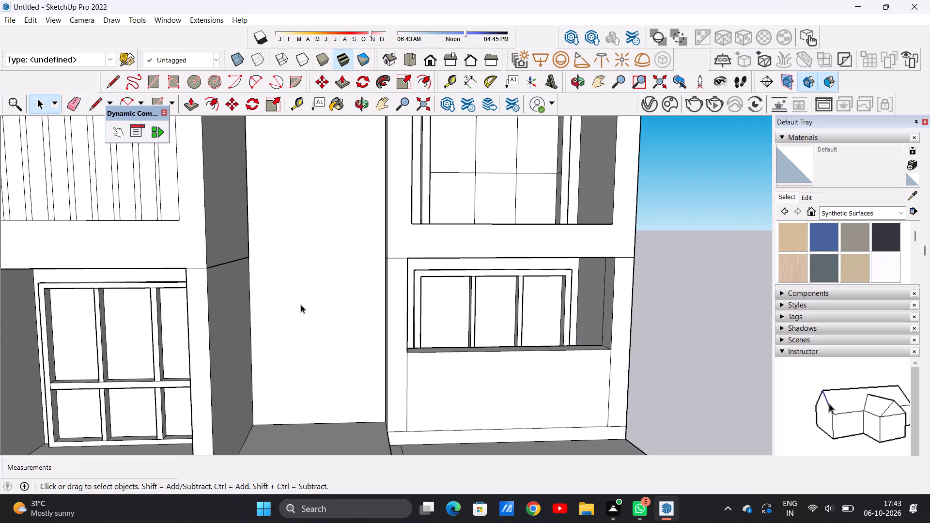
pyautogui.scroll(-5, 301, 305)
# Draw a vertical line about 11' 10 5/16" long down the full height of the blank central wall, near its edge beside the slatted block.
pyautogui.press('l')
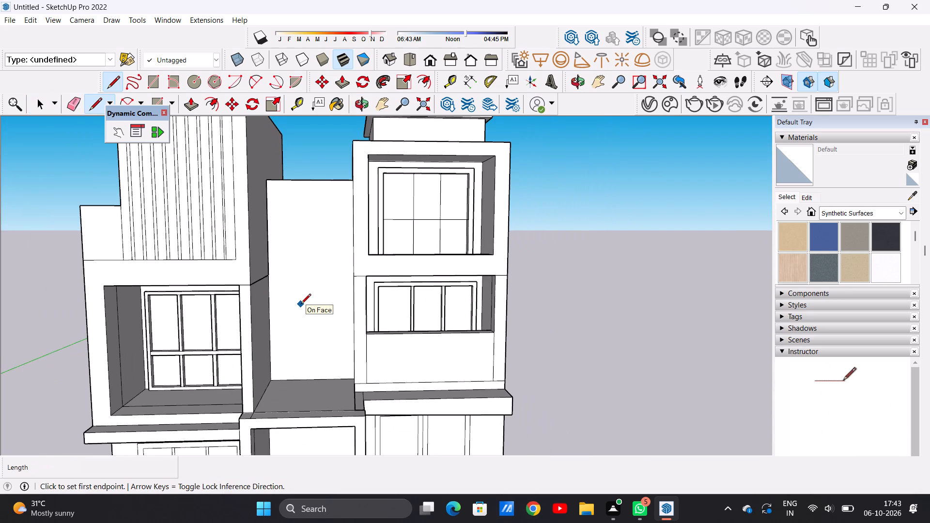
pyautogui.scroll(4, 287, 187)
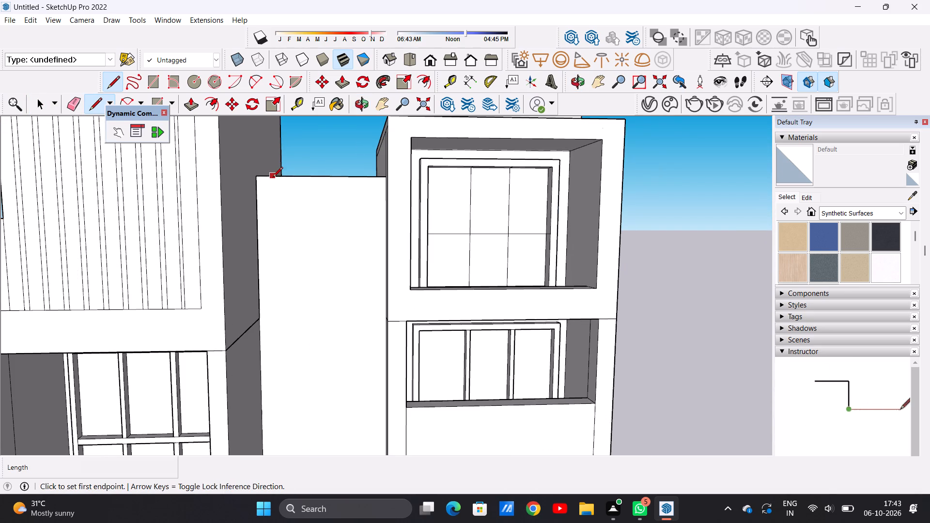
pyautogui.click(270, 178)
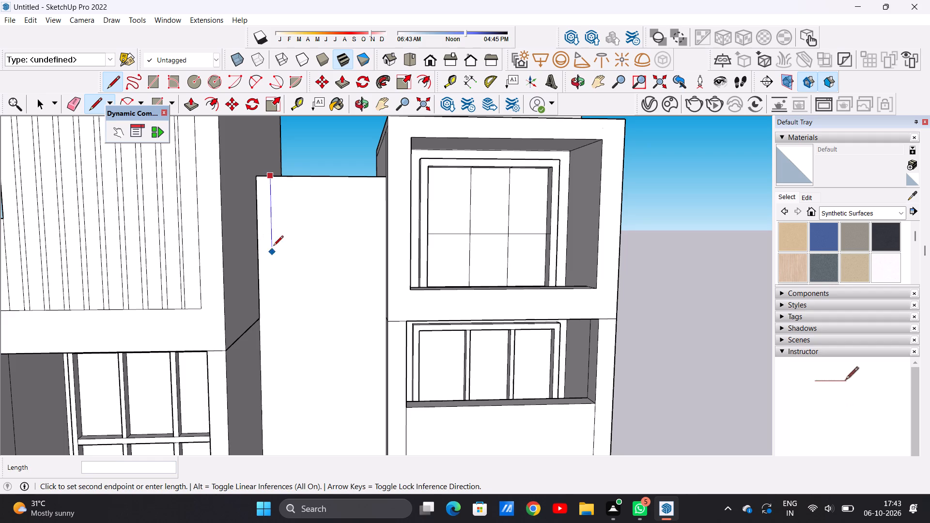
pyautogui.scroll(-9, 276, 234)
pyautogui.scroll(8, 278, 340)
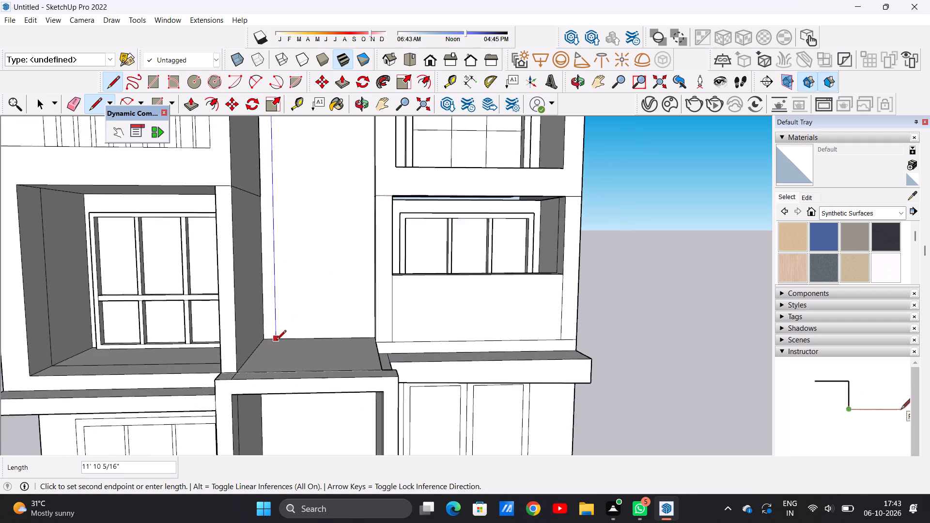
pyautogui.click(275, 340)
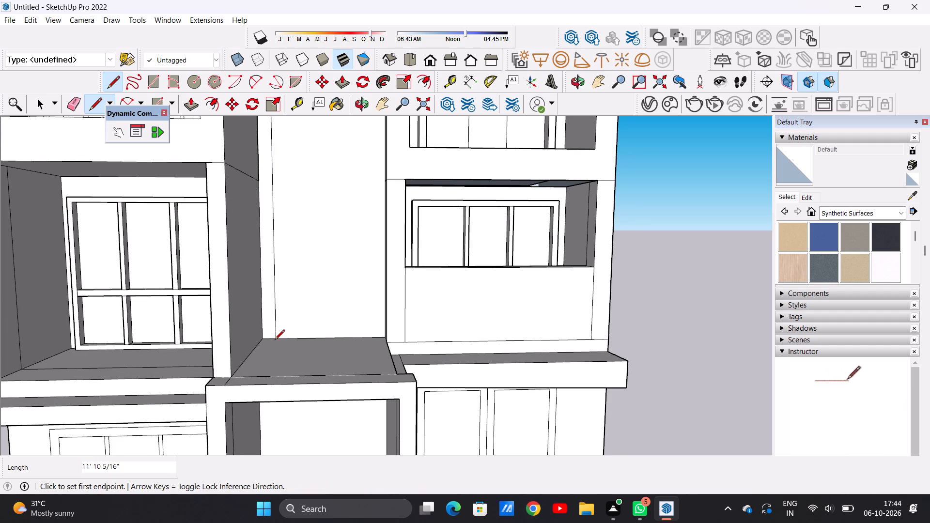
pyautogui.press('space')
# Copy the narrow strip along the central wall at a spacing of about 8 9/16" and array it as 5 copies.
pyautogui.scroll(-12, 248, 299)
pyautogui.scroll(2, 260, 234)
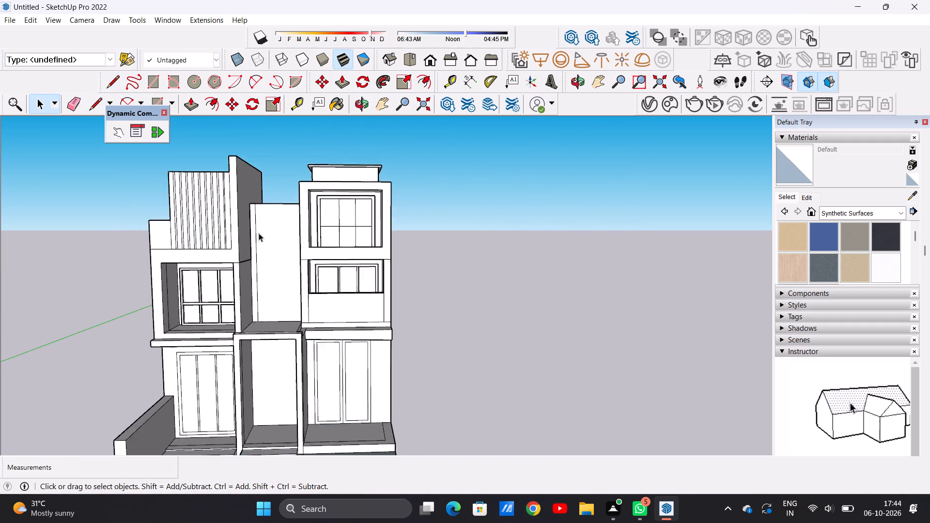
pyautogui.scroll(9, 259, 233)
pyautogui.doubleClick(246, 239)
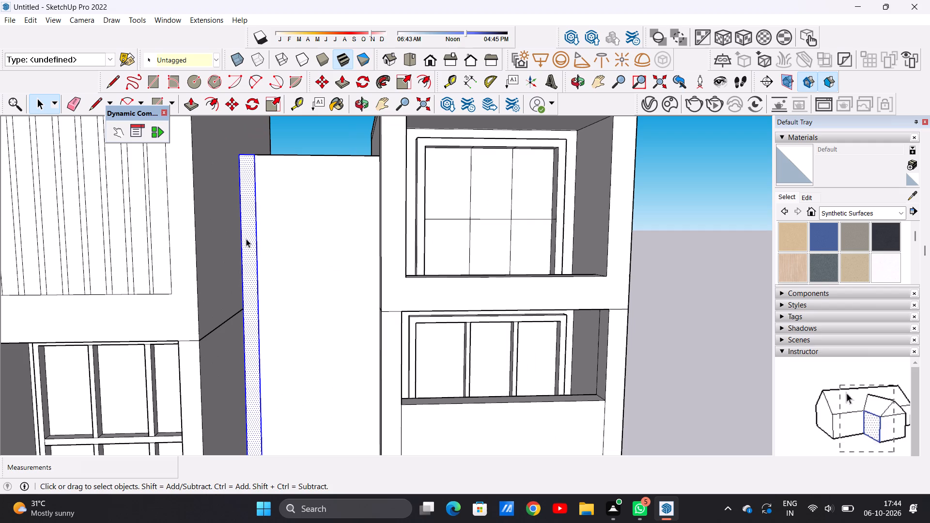
pyautogui.press('m')
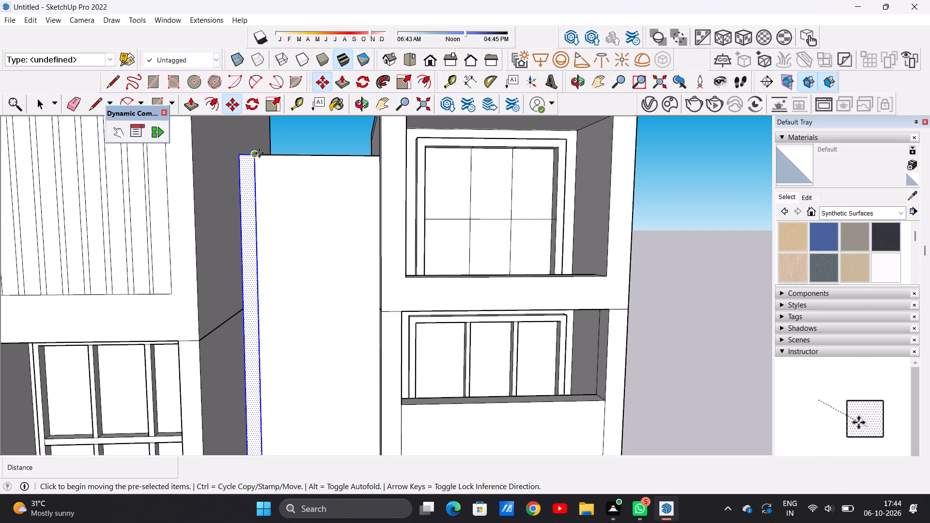
pyautogui.click(259, 153)
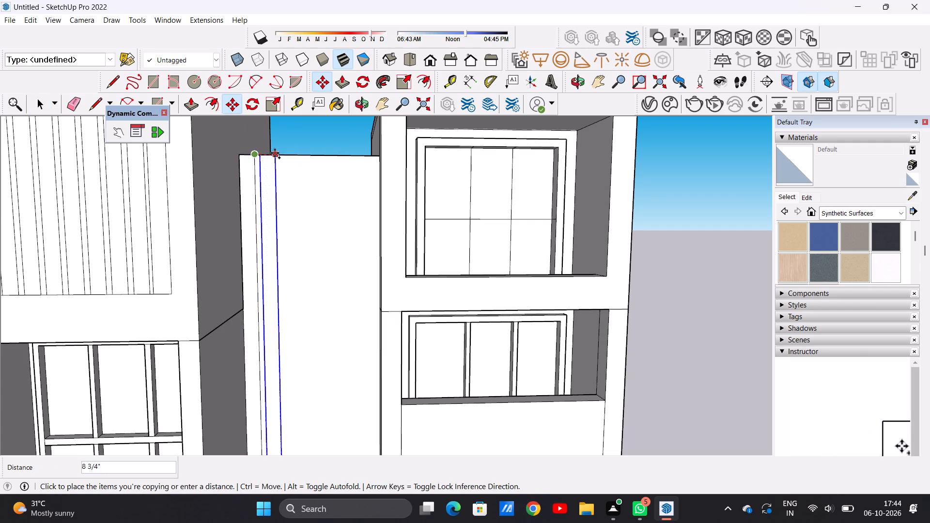
pyautogui.click(275, 153)
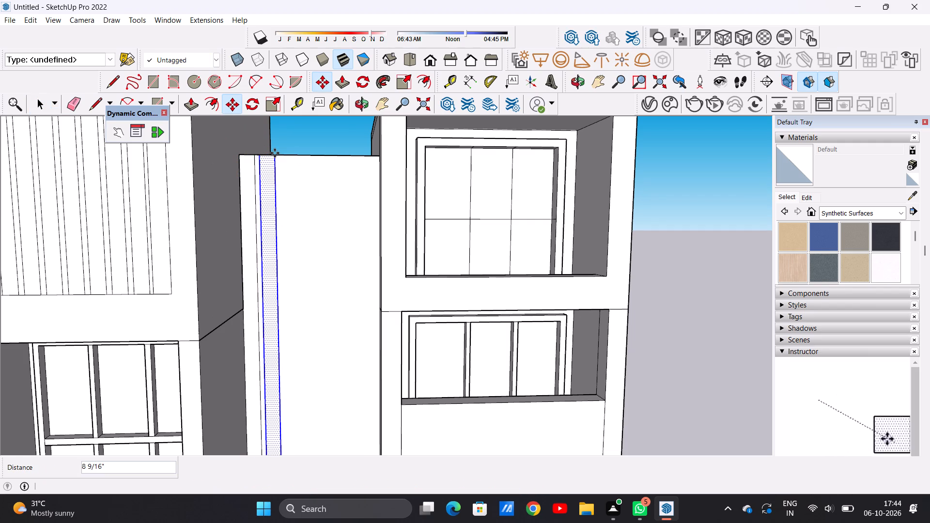
pyautogui.hotkey('shift', '*')
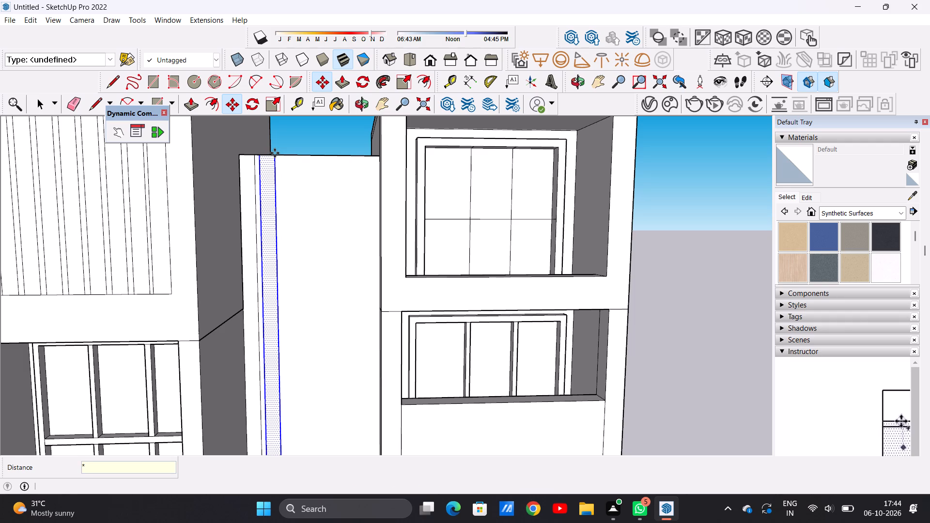
pyautogui.press('5')
pyautogui.press('Return')
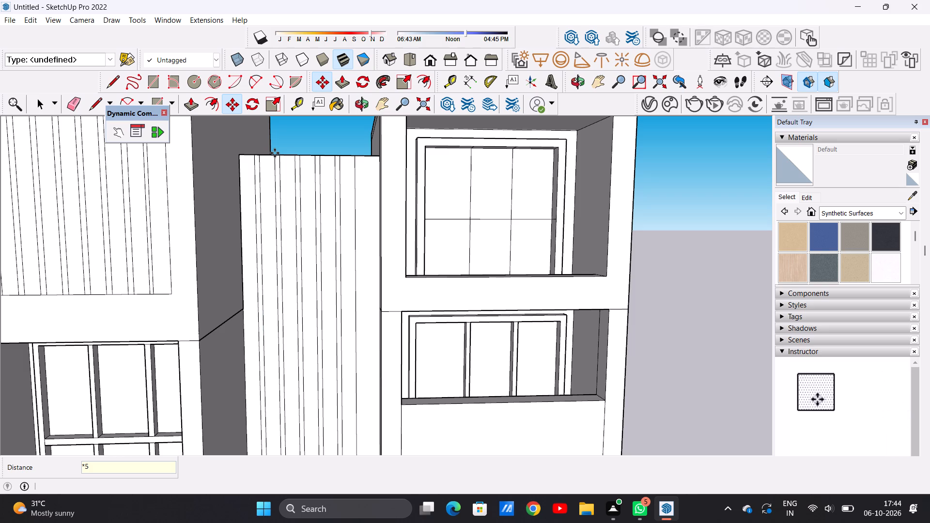
pyautogui.press('Return')
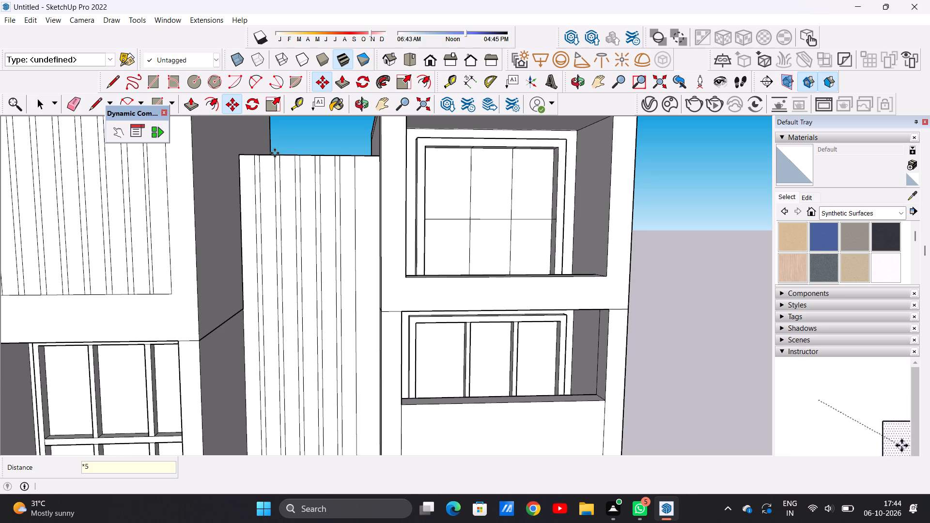
pyautogui.press('space')
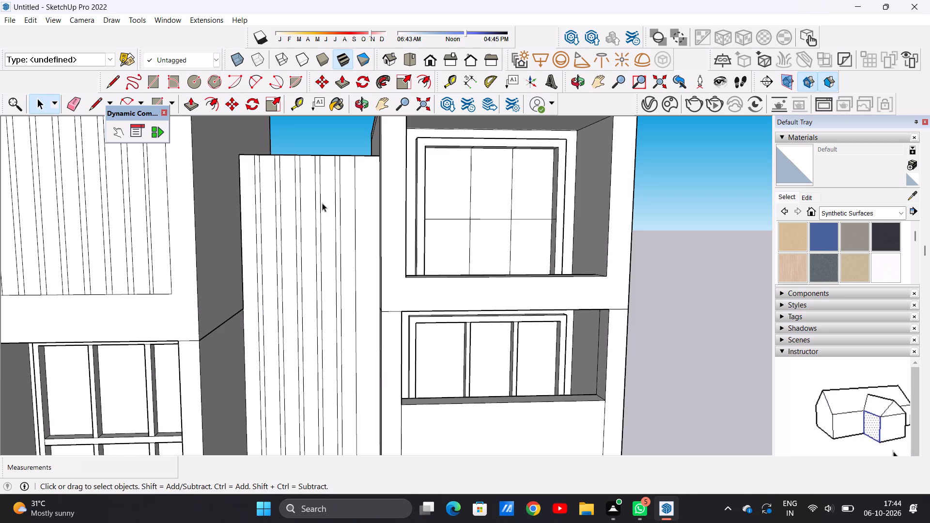
# Copy the last strip of the central wall about 10 11/16" sideways to the wall's edge beside the stacked-window block.
pyautogui.scroll(-2, 336, 193)
pyautogui.scroll(-1, 342, 233)
pyautogui.scroll(3, 342, 233)
pyautogui.moveTo(342, 233); pyautogui.dragTo(357, 244, button='middle')
pyautogui.scroll(1, 288, 232)
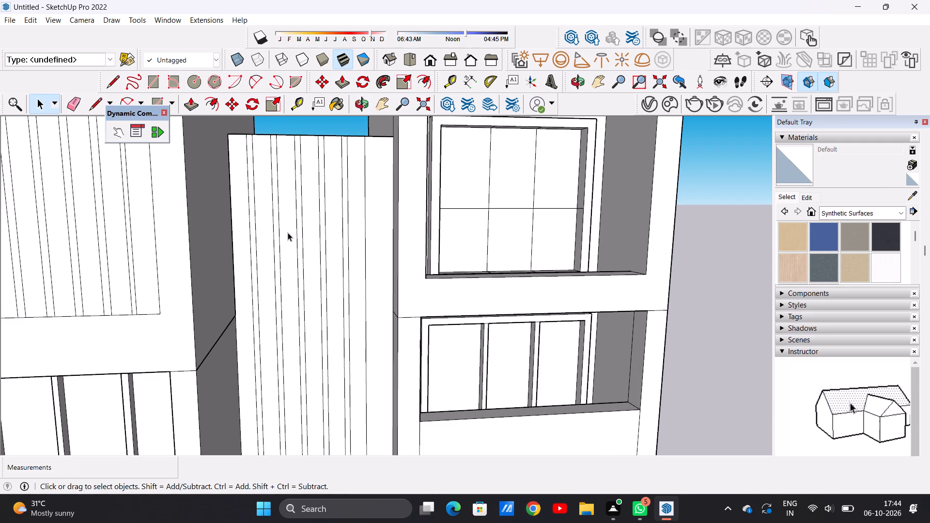
pyautogui.scroll(-2, 301, 222)
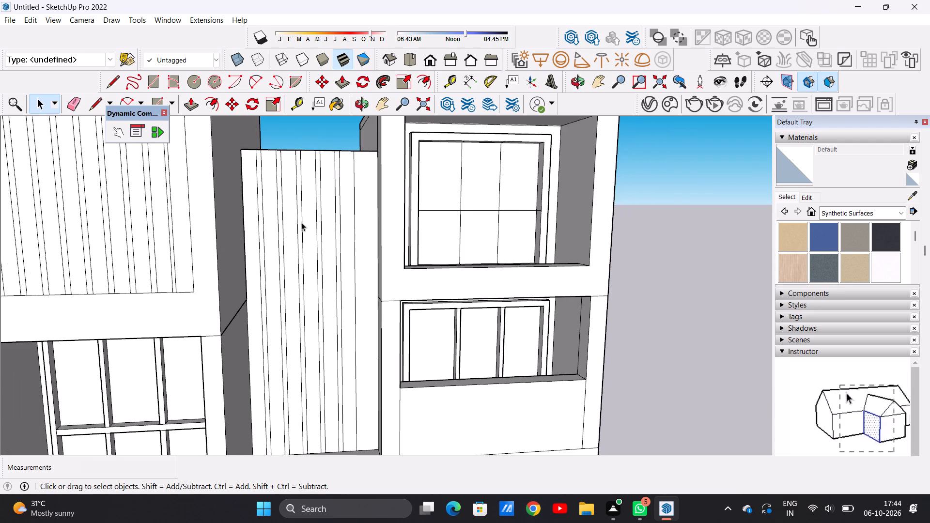
pyautogui.scroll(2, 309, 275)
pyautogui.scroll(-2, 309, 275)
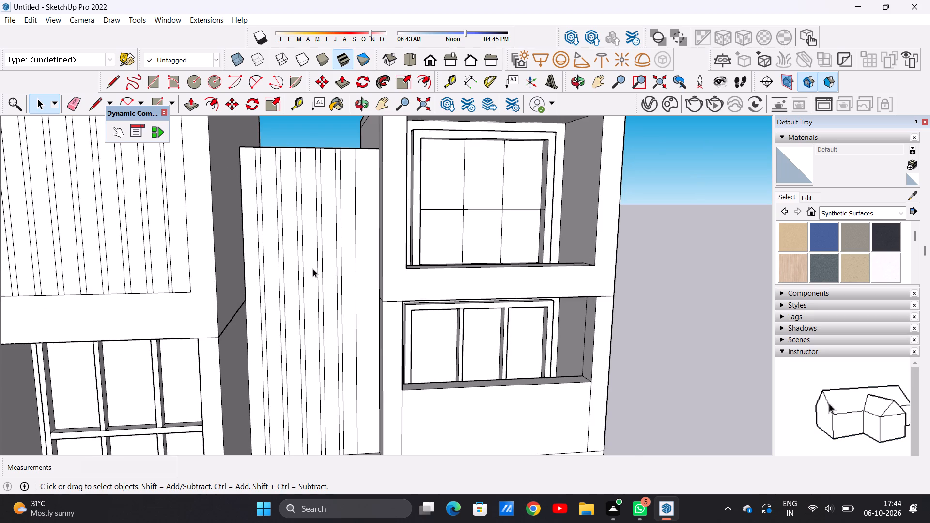
pyautogui.scroll(1, 313, 269)
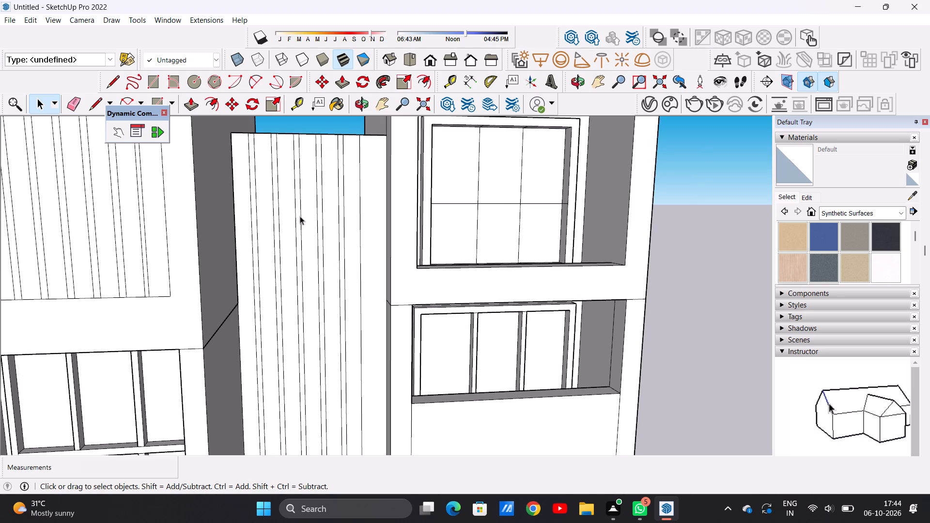
pyautogui.scroll(3, 378, 217)
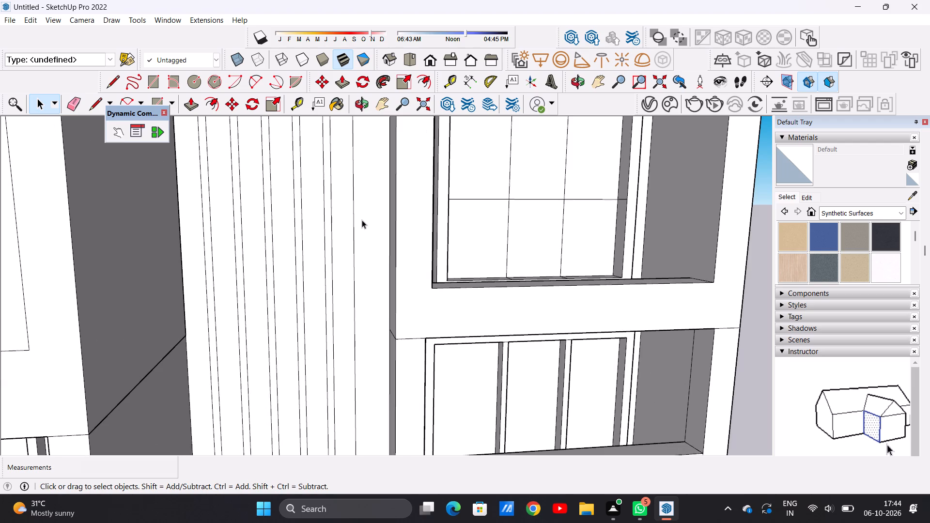
pyautogui.doubleClick(344, 230)
pyautogui.scroll(-10, 341, 232)
pyautogui.scroll(5, 355, 207)
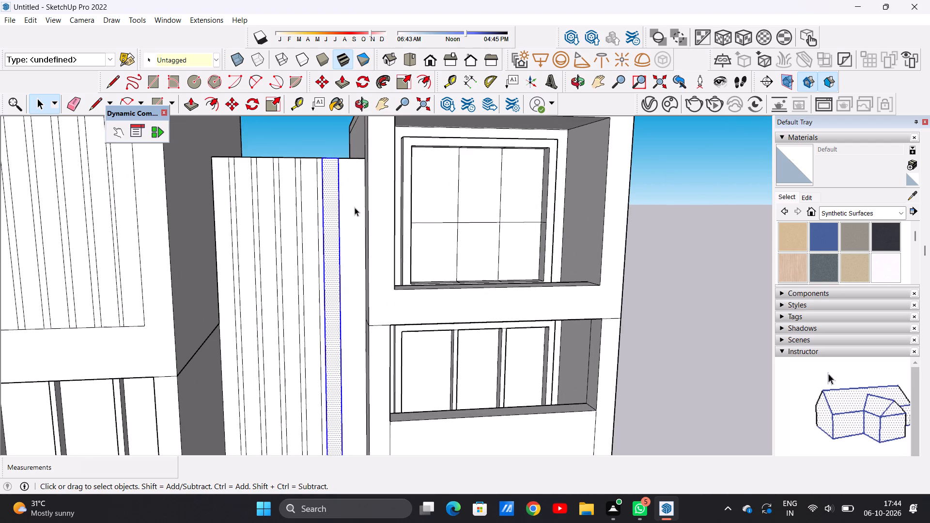
pyautogui.press('m')
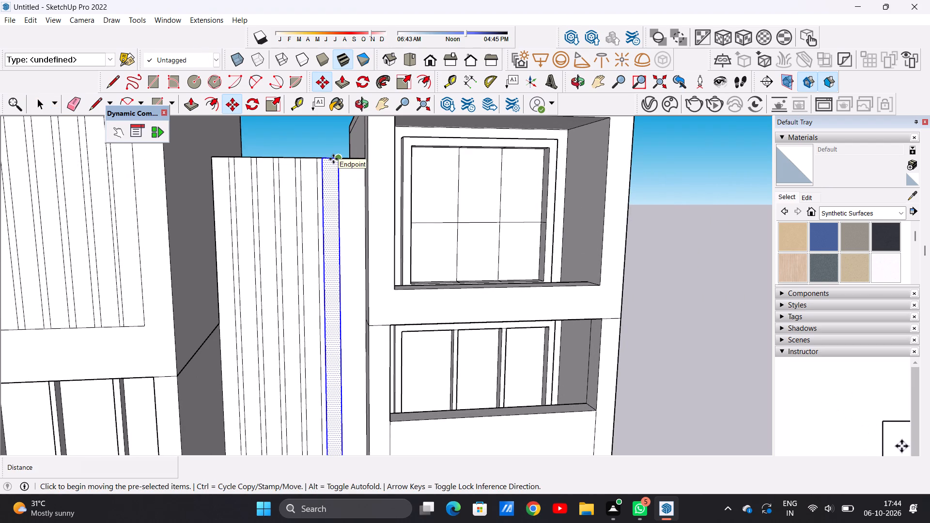
pyautogui.click(333, 159)
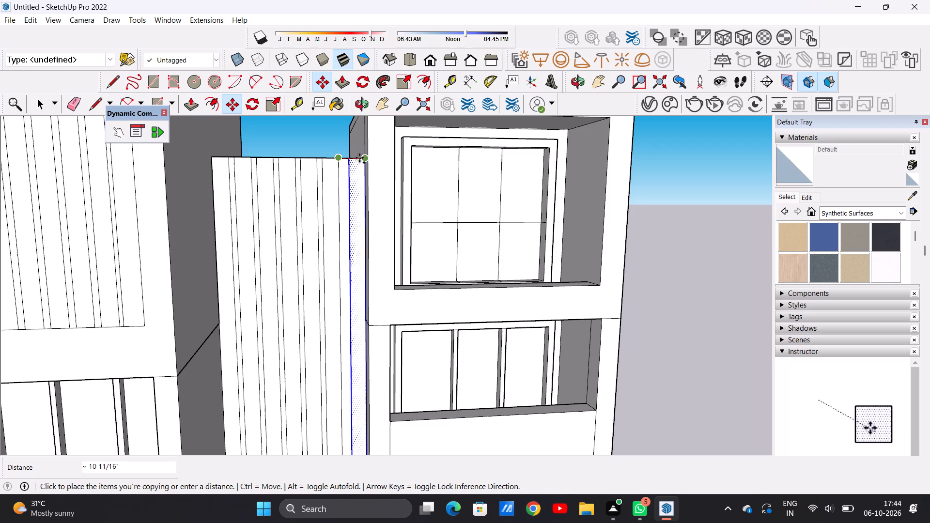
pyautogui.click(360, 158)
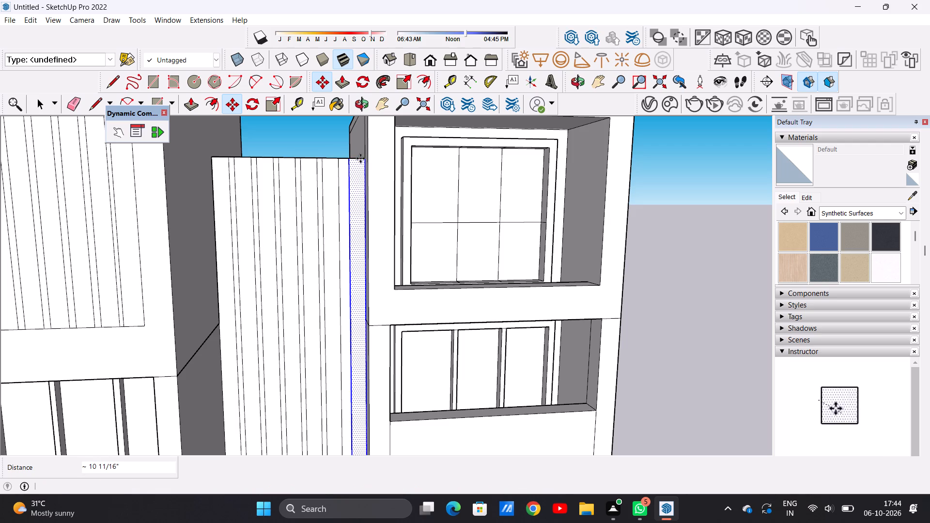
pyautogui.press('space')
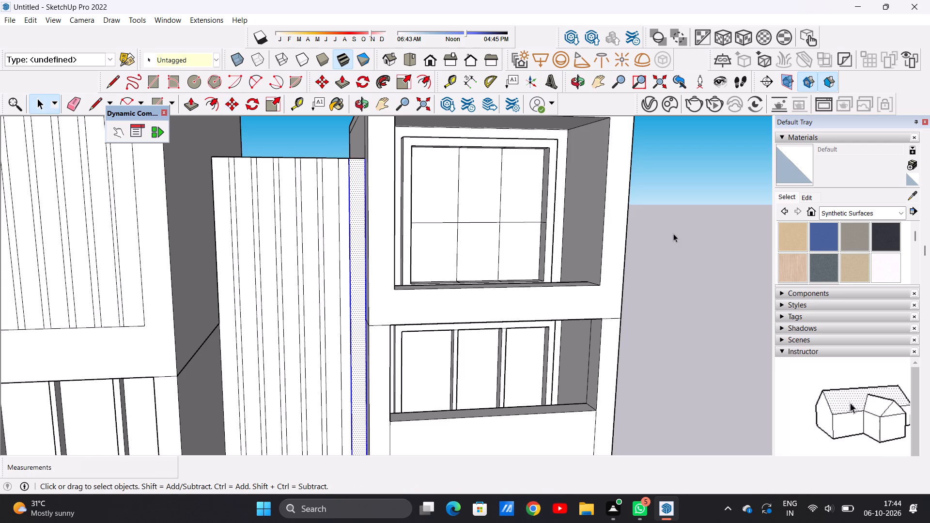
pyautogui.click(673, 233)
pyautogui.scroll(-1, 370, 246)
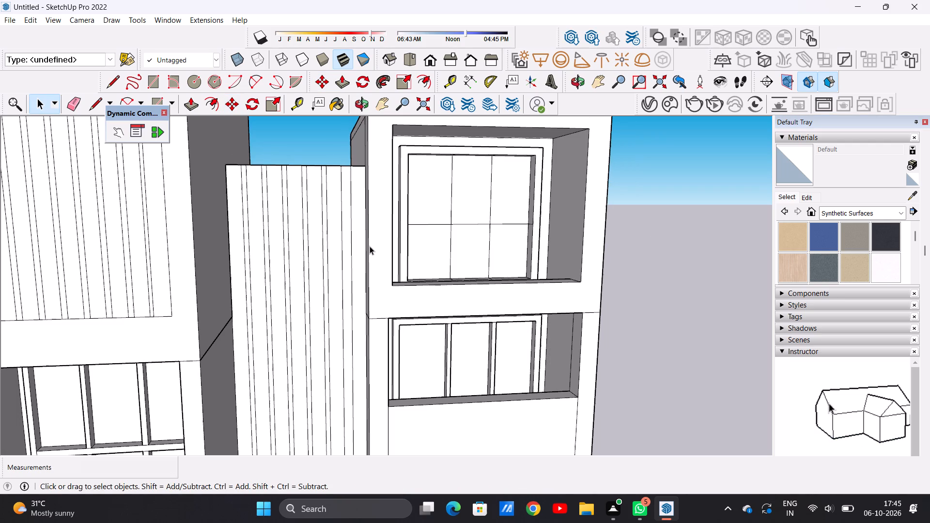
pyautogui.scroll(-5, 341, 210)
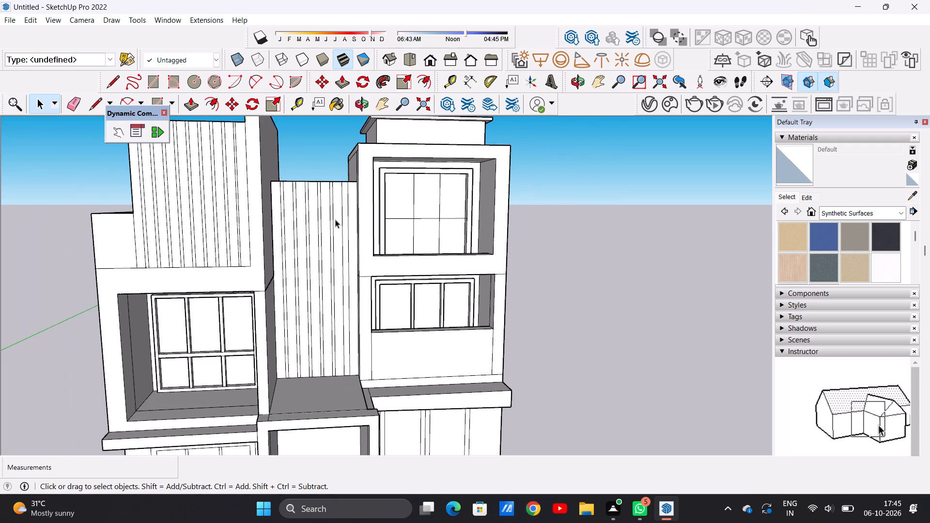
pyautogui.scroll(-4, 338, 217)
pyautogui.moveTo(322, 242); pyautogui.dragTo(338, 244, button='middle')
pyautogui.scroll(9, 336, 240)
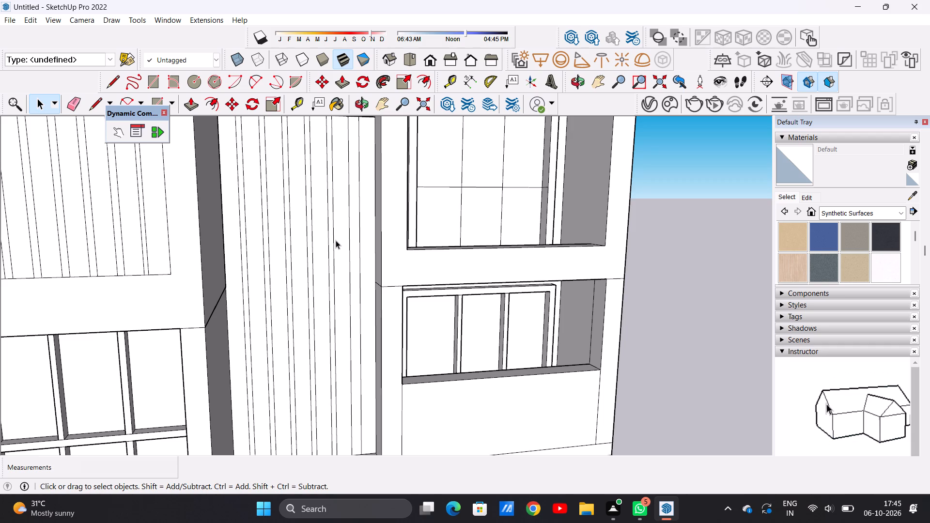
# Examine the front facade with the newly divided central wall from near and far.
pyautogui.scroll(5, 306, 243)
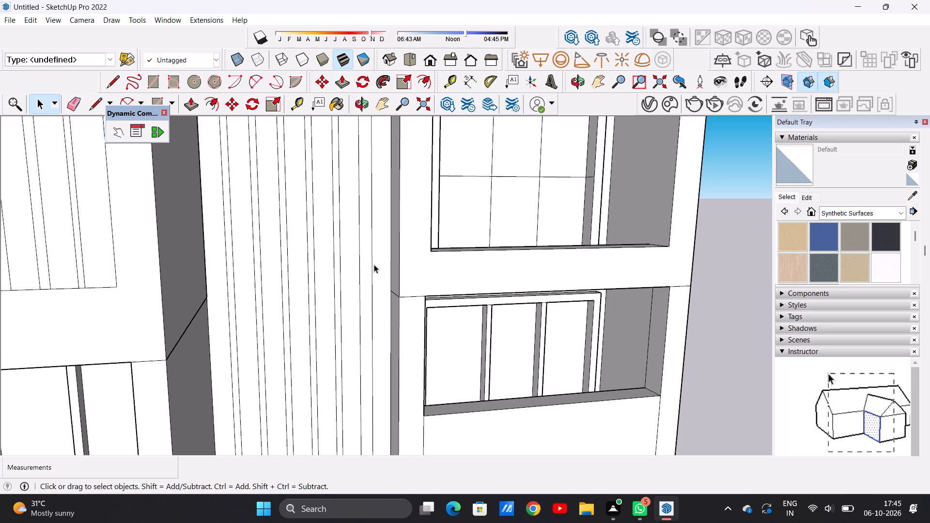
pyautogui.scroll(-20, 312, 274)
pyautogui.scroll(-4, 312, 274)
pyautogui.scroll(7, 359, 249)
pyautogui.moveTo(352, 276); pyautogui.dragTo(330, 241, button='middle')
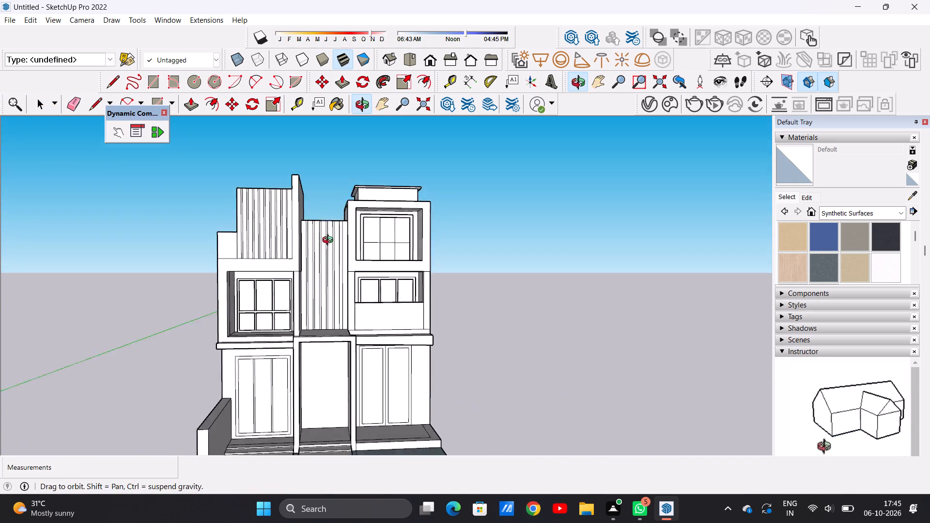
pyautogui.moveTo(330, 241); pyautogui.dragTo(327, 234, button='middle')
pyautogui.scroll(-7, 341, 276)
pyautogui.scroll(7, 337, 309)
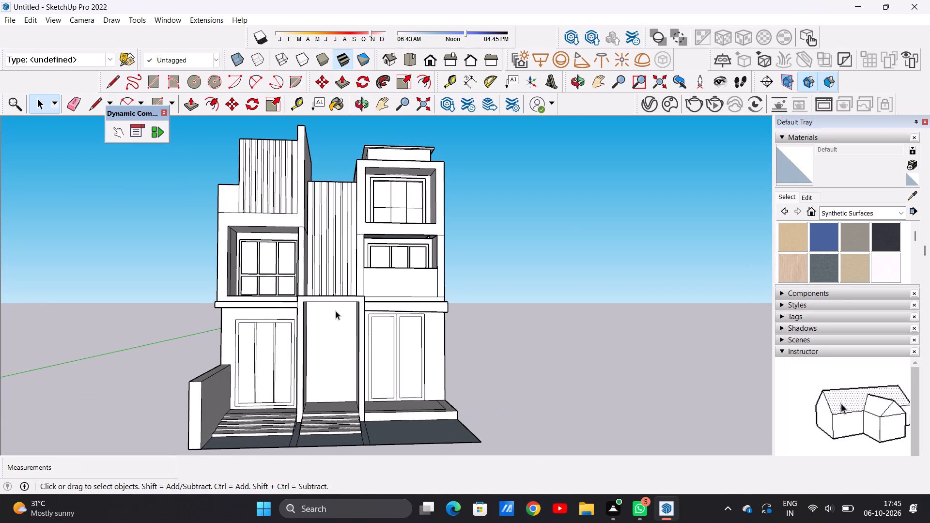
pyautogui.scroll(7, 326, 372)
pyautogui.scroll(-3, 334, 364)
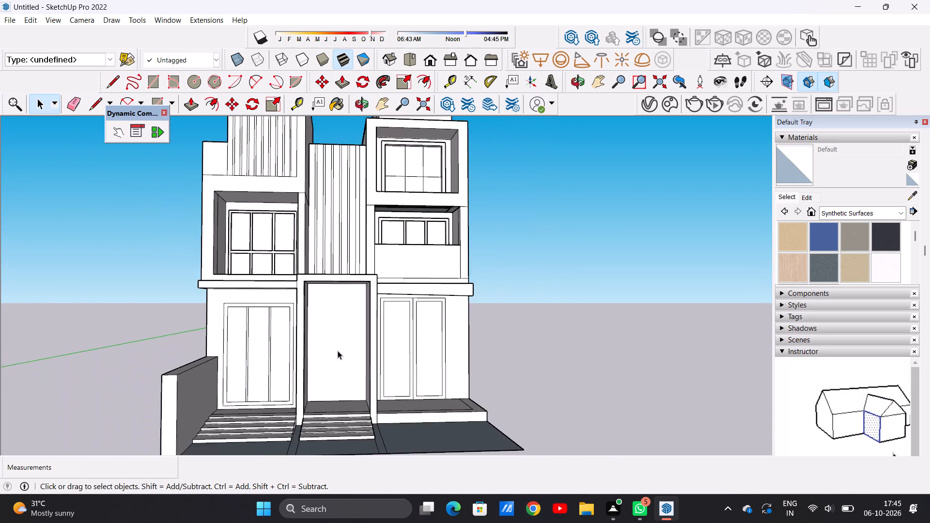
pyautogui.scroll(-9, 338, 351)
pyautogui.scroll(7, 343, 266)
pyautogui.scroll(-2, 343, 266)
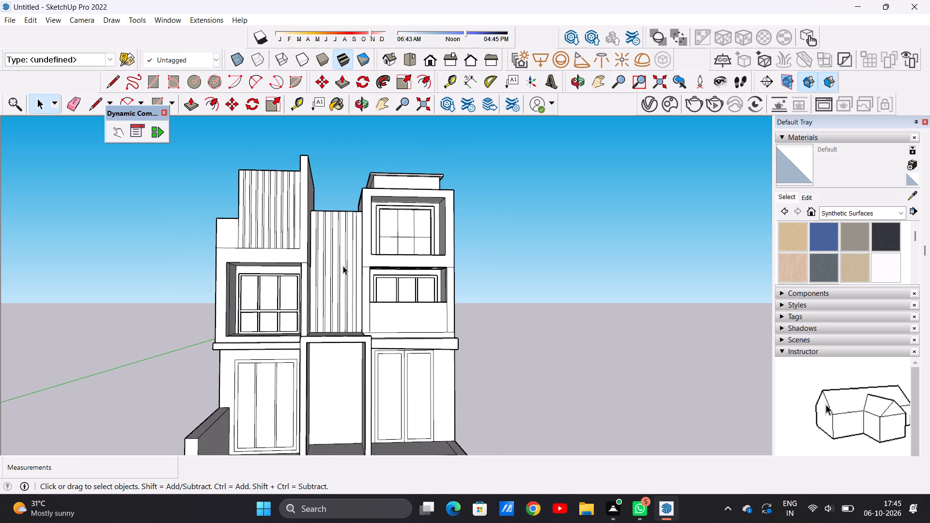
pyautogui.scroll(-4, 343, 266)
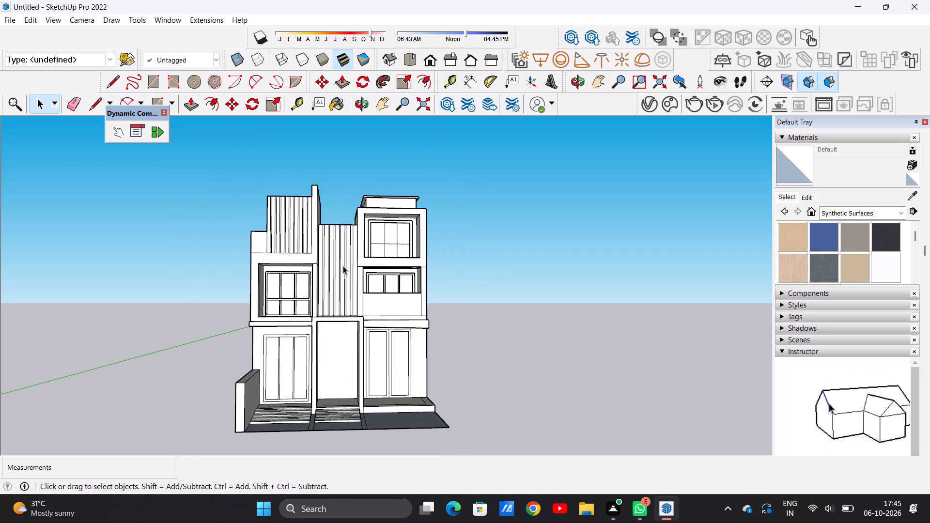
pyautogui.scroll(-1, 343, 266)
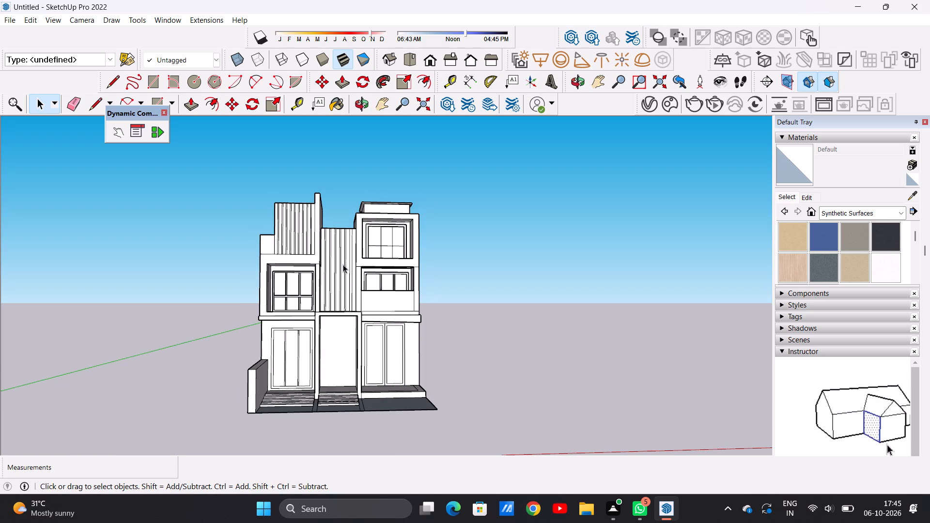
pyautogui.scroll(1, 345, 266)
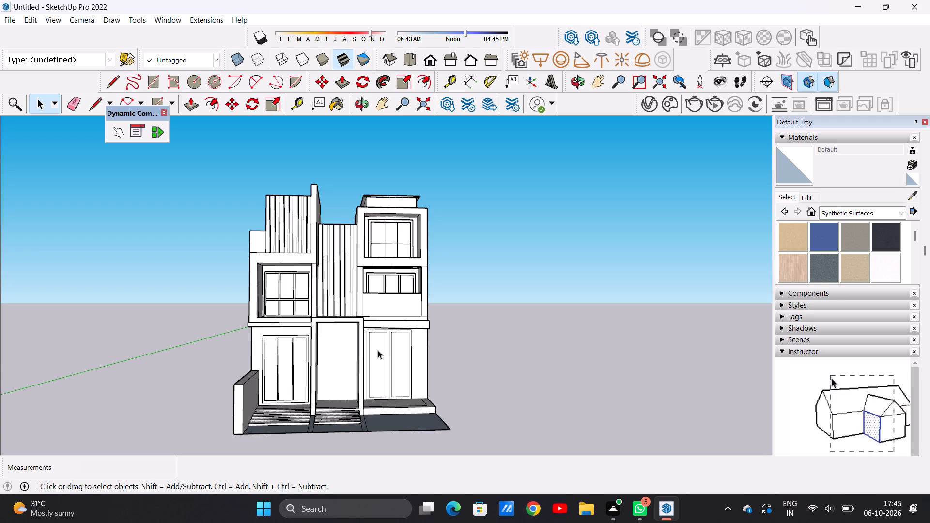
pyautogui.scroll(-2, 378, 350)
# Draw a line about 4' 8 5/16" long across the porch floor's open side, parallel to the existing inset line, and join its corner with a 5 1/4" segment.
pyautogui.moveTo(383, 345); pyautogui.dragTo(125, 365, button='middle')
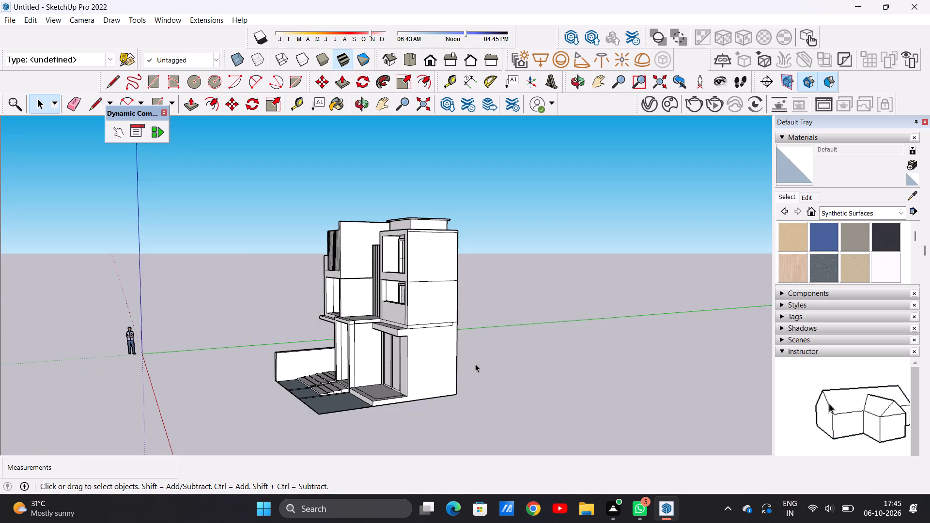
pyautogui.moveTo(450, 367); pyautogui.dragTo(388, 369, button='middle')
pyautogui.scroll(14, 388, 396)
pyautogui.moveTo(274, 408); pyautogui.dragTo(373, 406, button='middle')
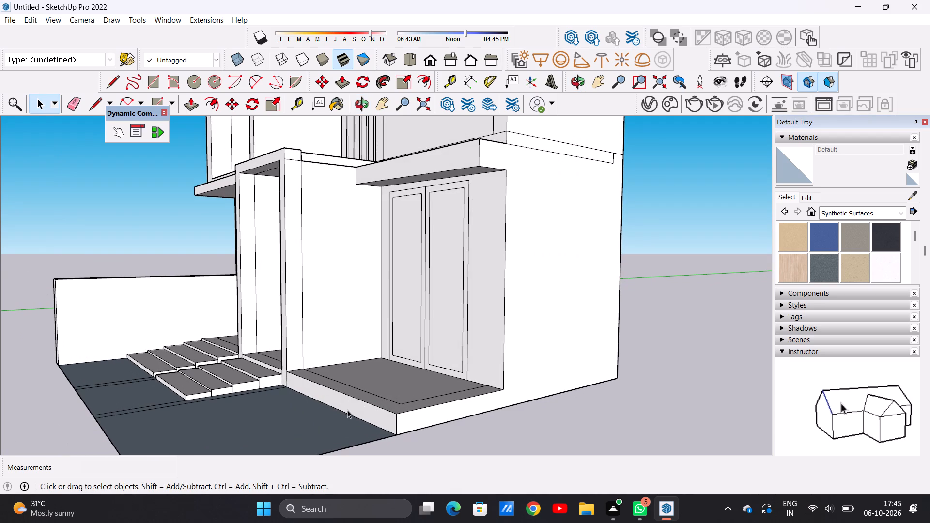
pyautogui.scroll(-6, 359, 393)
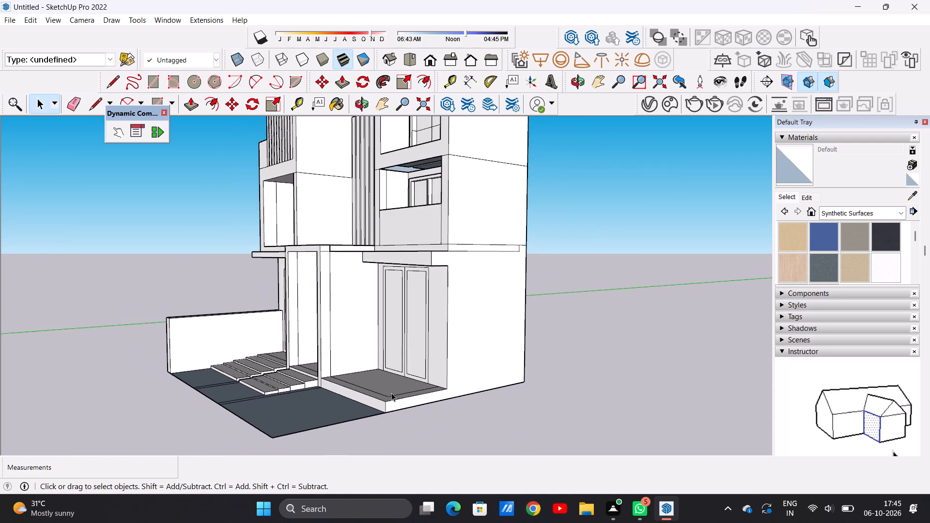
pyautogui.moveTo(393, 404); pyautogui.dragTo(464, 440, button='middle')
pyautogui.moveTo(464, 440); pyautogui.dragTo(392, 455, button='middle')
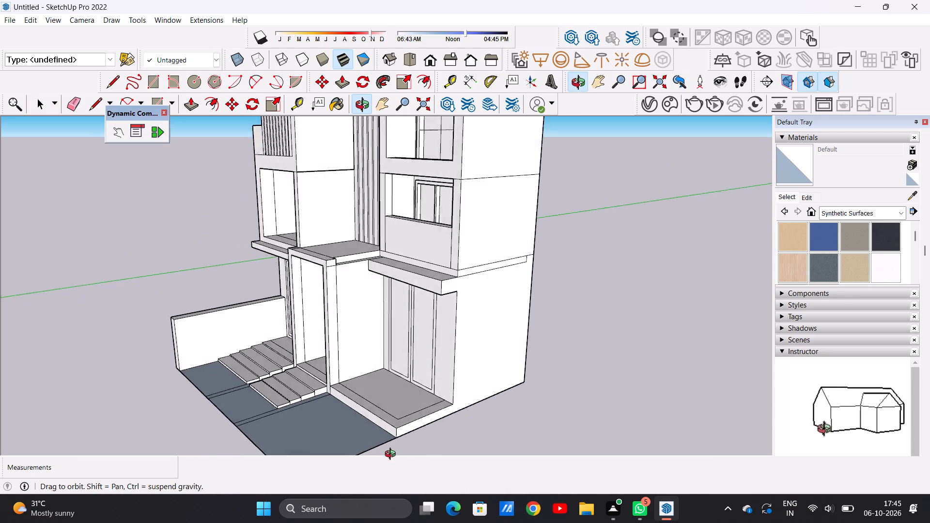
pyautogui.moveTo(392, 455); pyautogui.dragTo(364, 477, button='middle')
pyautogui.scroll(4, 395, 422)
pyautogui.moveTo(403, 416); pyautogui.dragTo(377, 445, button='middle')
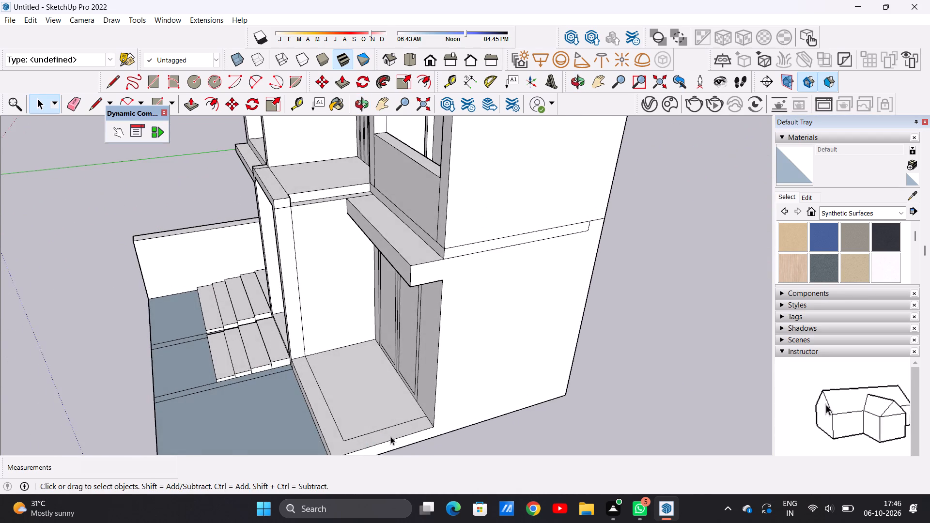
pyautogui.scroll(1, 395, 432)
pyautogui.scroll(-5, 392, 333)
pyautogui.moveTo(399, 348); pyautogui.dragTo(374, 405, button='middle')
pyautogui.scroll(4, 391, 405)
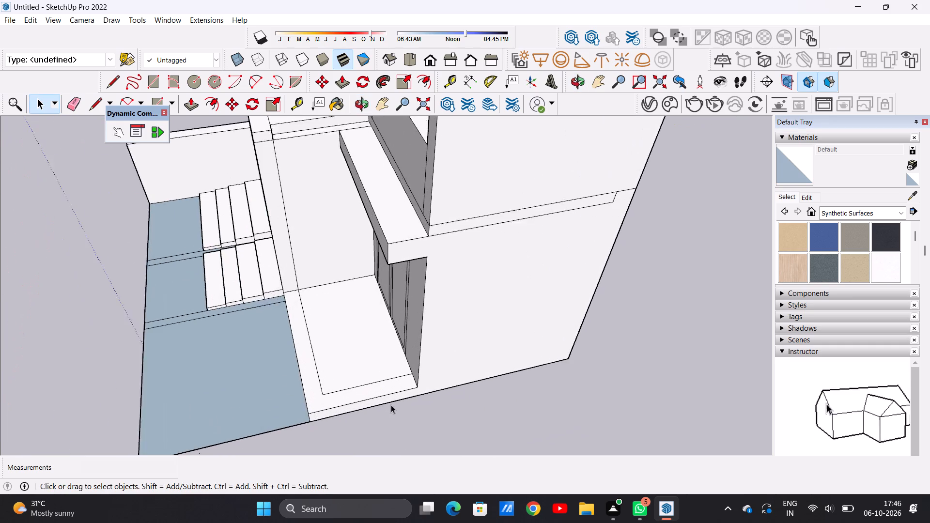
pyautogui.scroll(2, 391, 405)
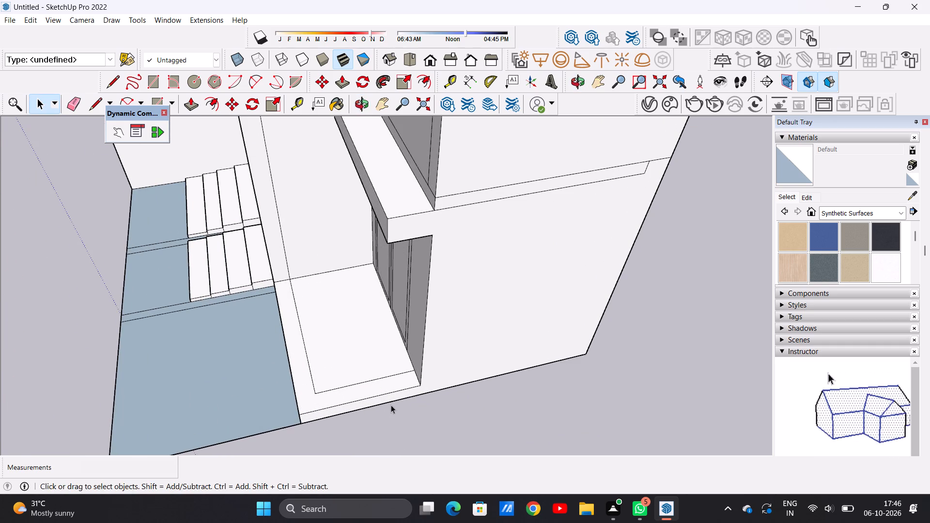
pyautogui.press('l')
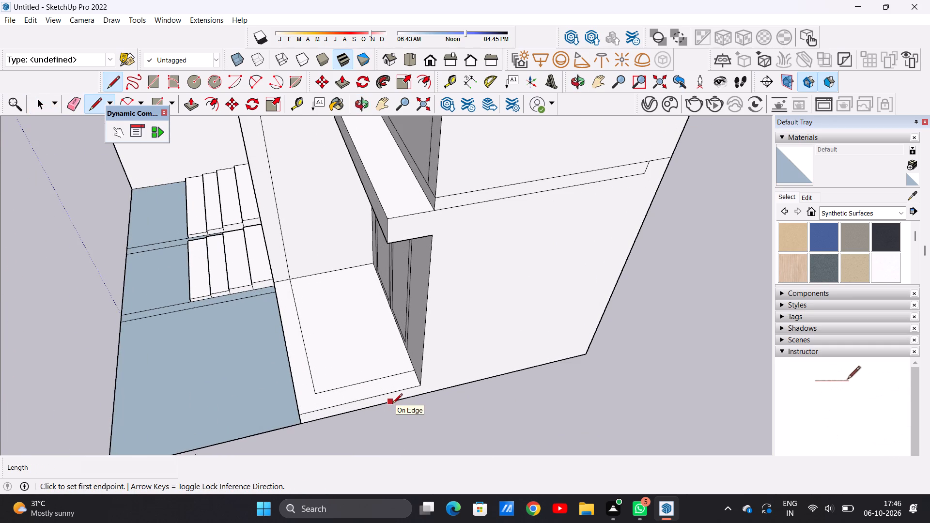
pyautogui.scroll(8, 417, 385)
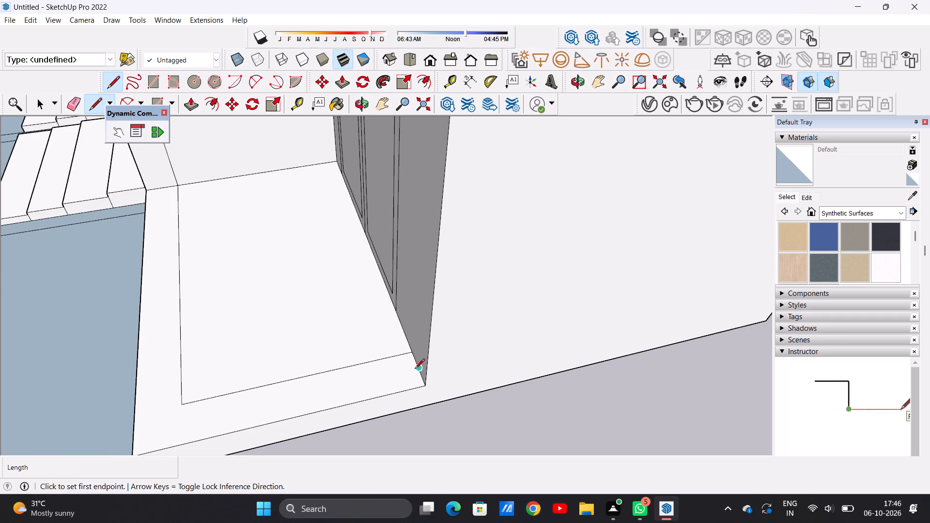
pyautogui.click(417, 369)
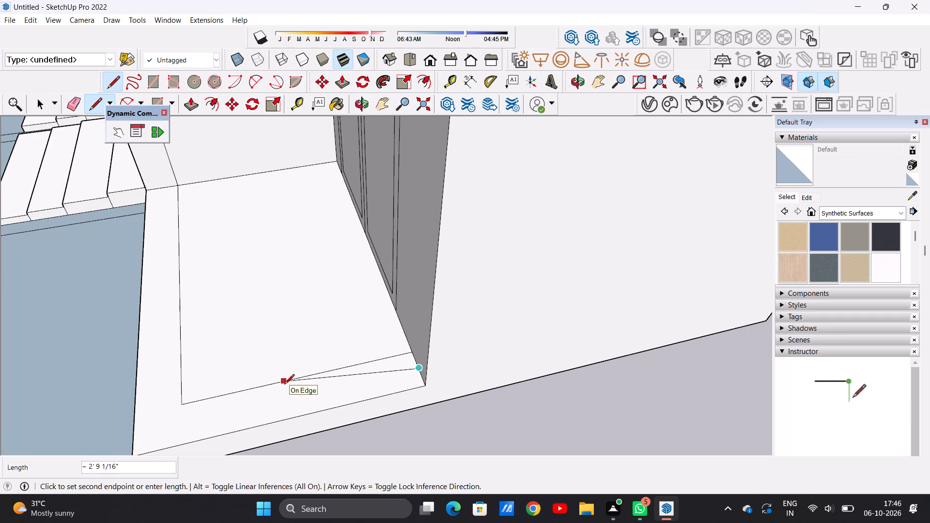
pyautogui.scroll(-8, 360, 382)
pyautogui.scroll(2, 280, 397)
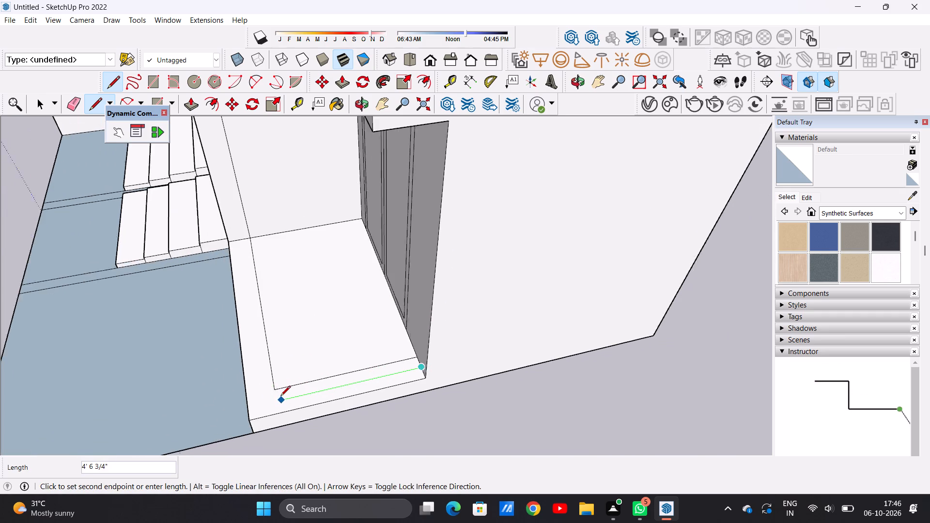
pyautogui.scroll(3, 280, 397)
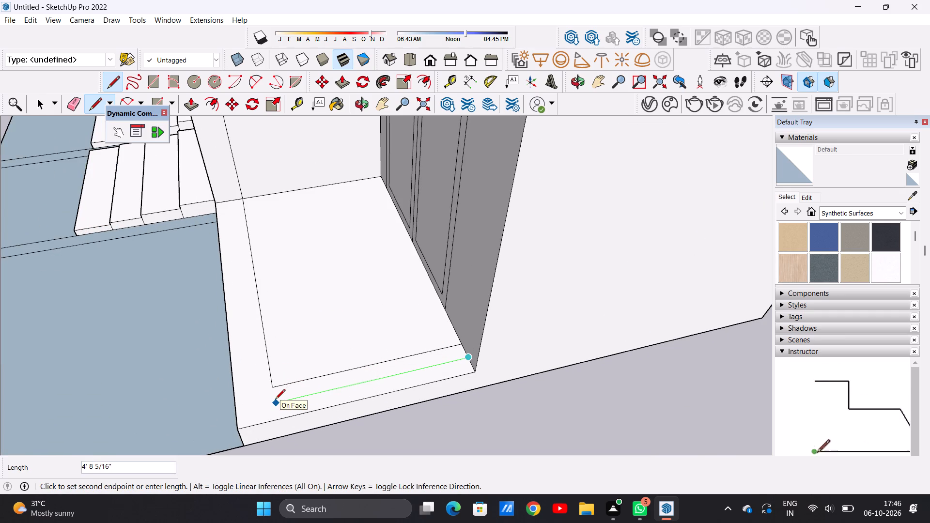
pyautogui.click(275, 400)
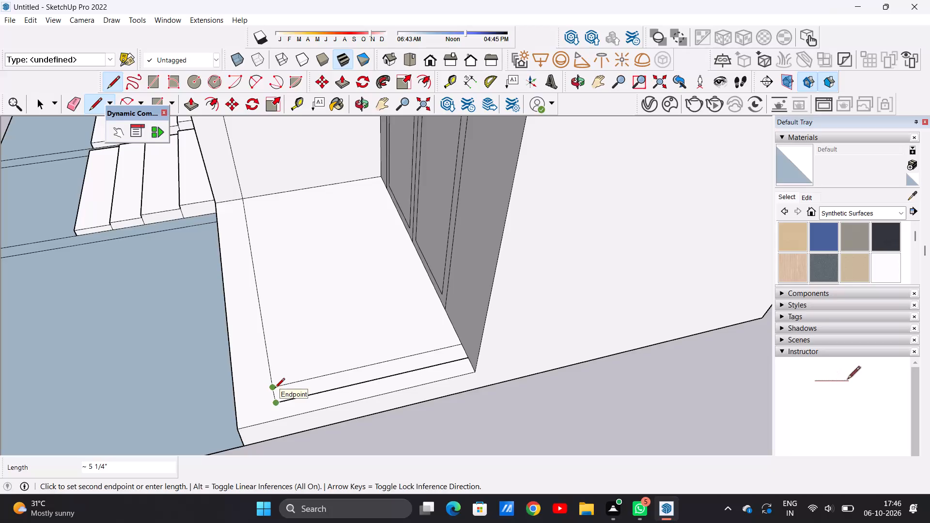
pyautogui.click(274, 388)
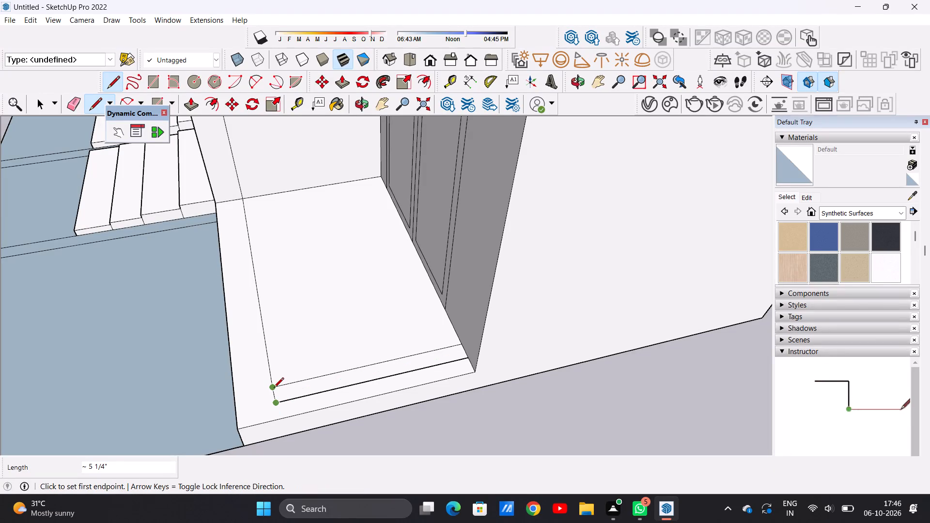
pyautogui.press('space')
# Draw a line about 10 3/4" long from the new outer corner of the porch floor outline to the floor's front edge.
pyautogui.scroll(-4, 280, 382)
pyautogui.moveTo(256, 393); pyautogui.dragTo(324, 392, button='middle')
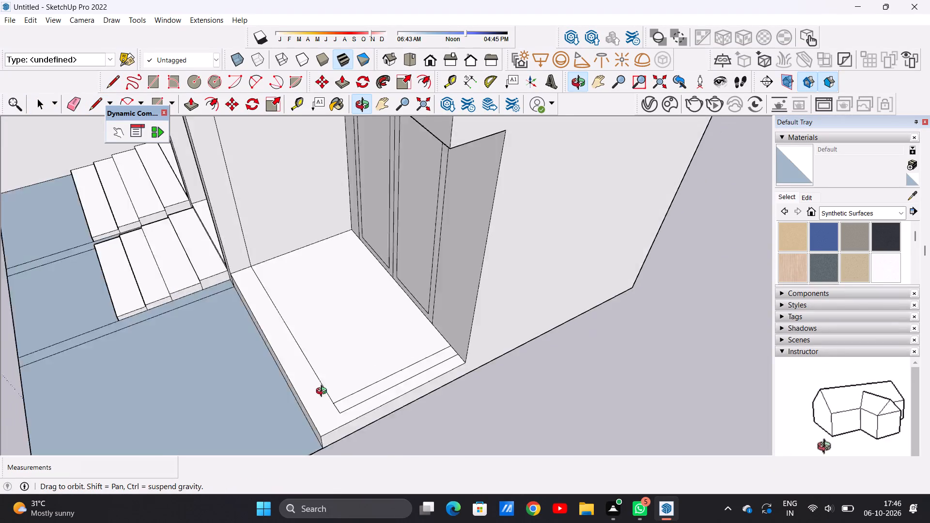
pyautogui.moveTo(324, 392); pyautogui.dragTo(381, 363, button='middle')
pyautogui.scroll(6, 435, 369)
pyautogui.moveTo(416, 388); pyautogui.dragTo(485, 385, button='middle')
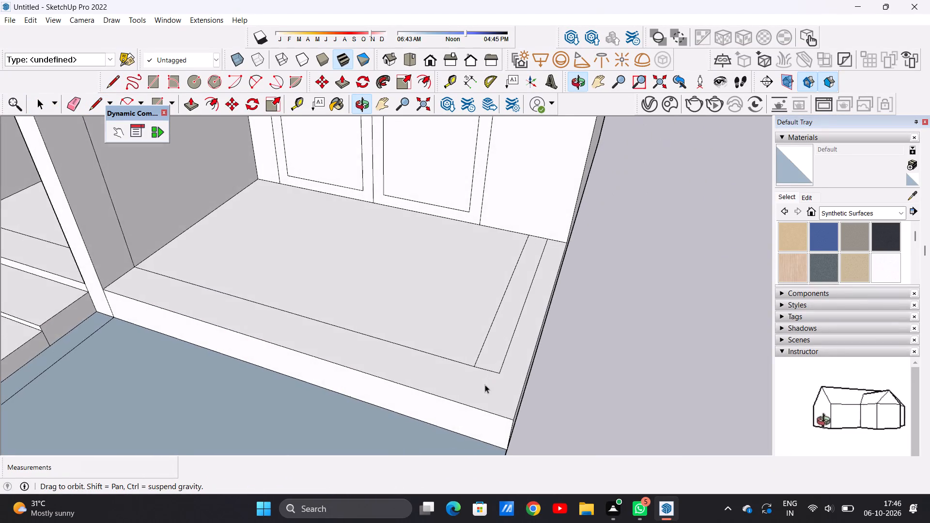
pyautogui.moveTo(485, 385); pyautogui.dragTo(482, 387, button='middle')
pyautogui.scroll(7, 494, 377)
pyautogui.scroll(-18, 432, 383)
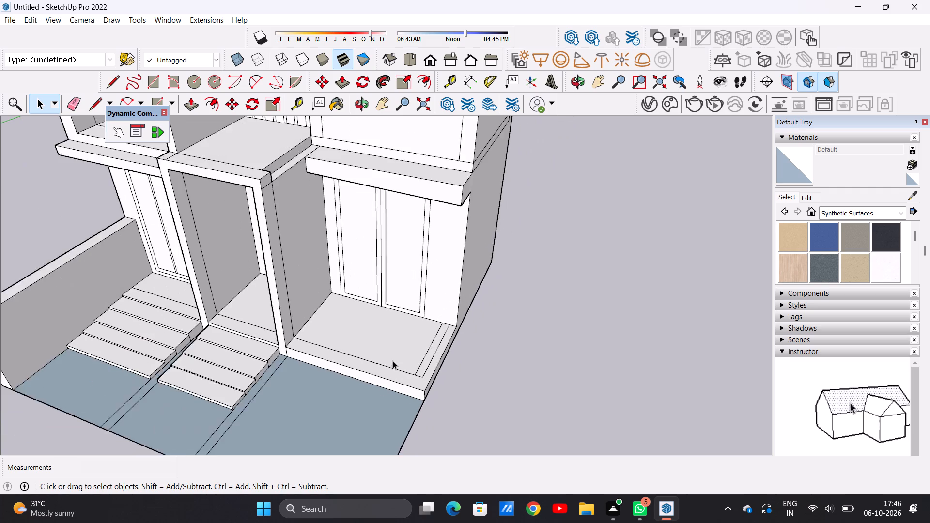
pyautogui.scroll(-4, 393, 361)
pyautogui.moveTo(431, 361); pyautogui.dragTo(328, 382, button='middle')
pyautogui.scroll(5, 417, 375)
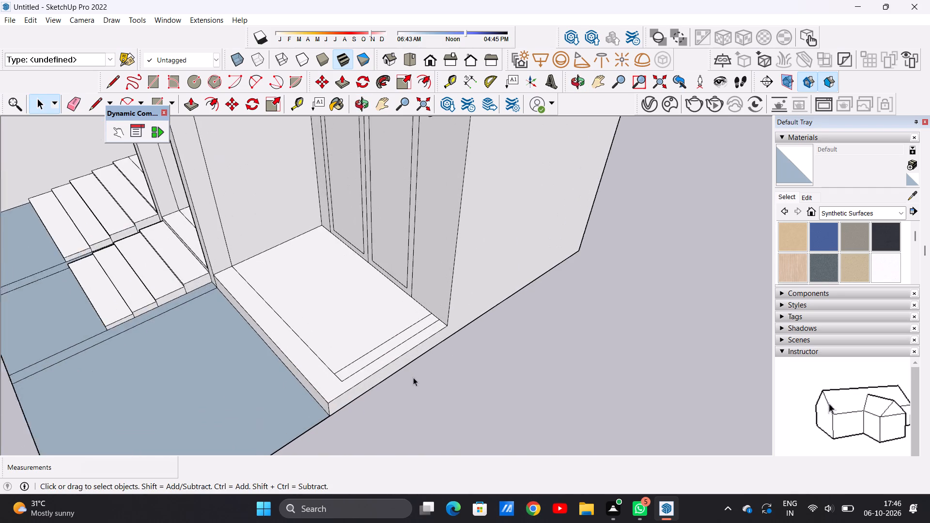
pyautogui.scroll(2, 413, 377)
pyautogui.scroll(5, 338, 378)
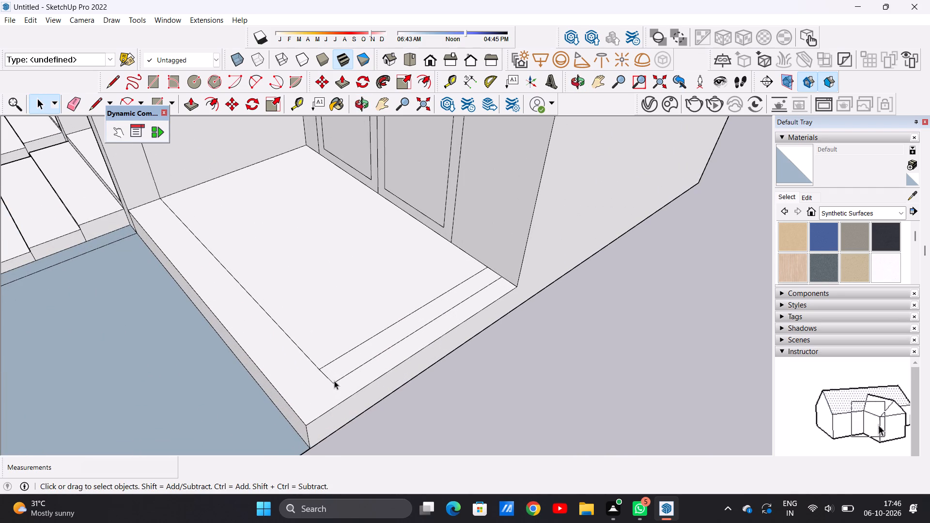
pyautogui.press('l')
pyautogui.click(335, 381)
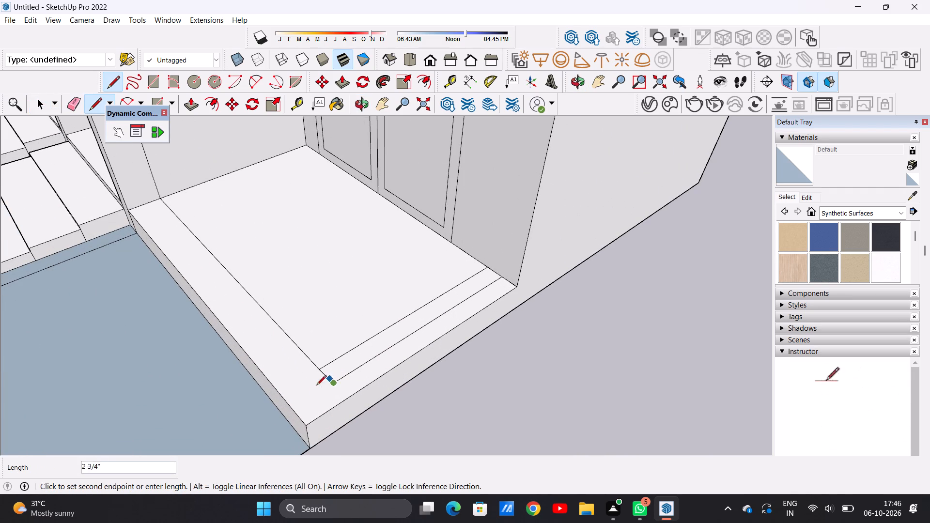
pyautogui.click(294, 411)
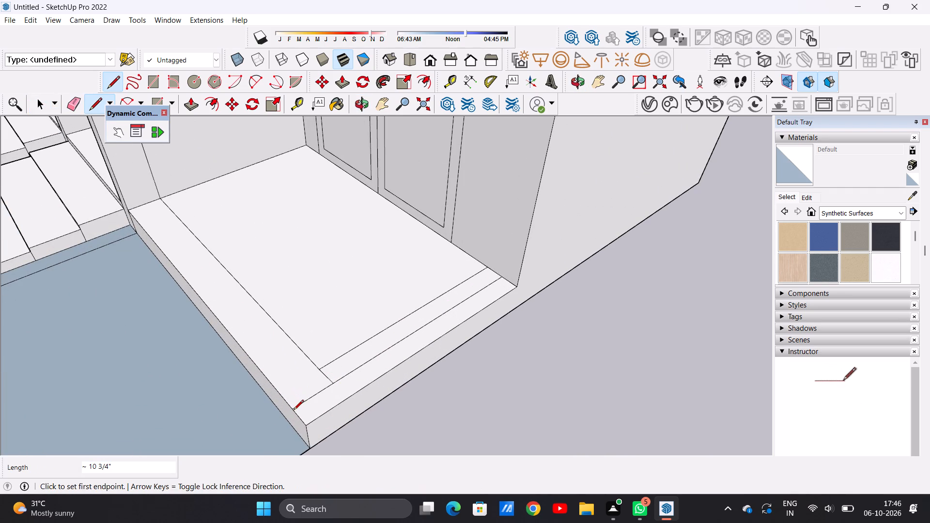
pyautogui.scroll(-20, 328, 394)
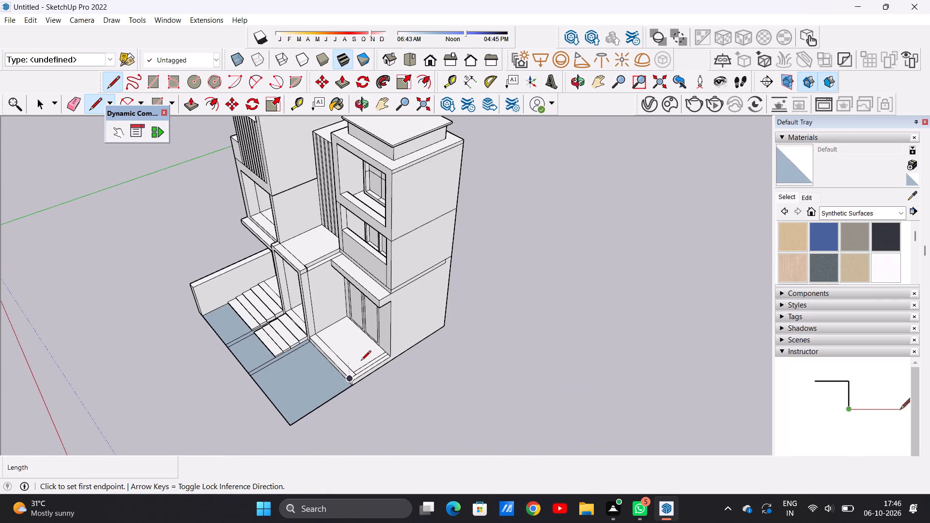
pyautogui.scroll(3, 384, 376)
pyautogui.press('space')
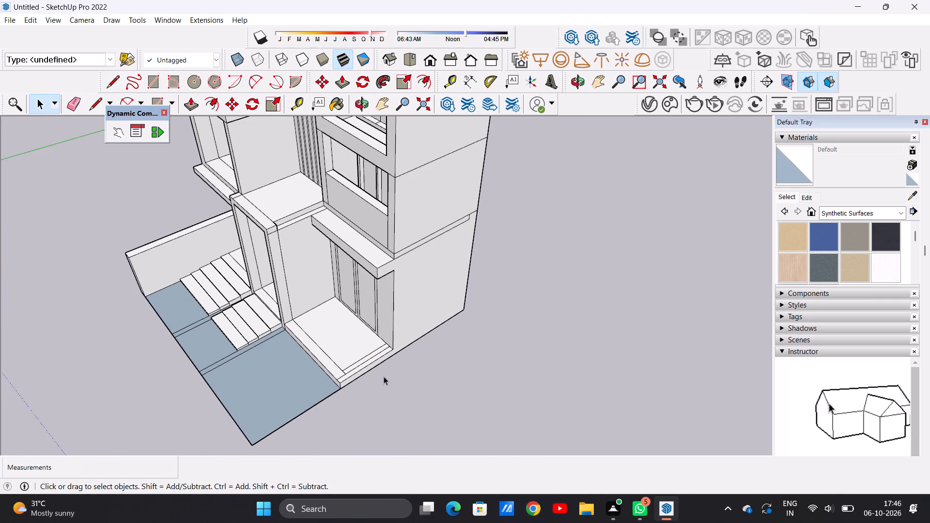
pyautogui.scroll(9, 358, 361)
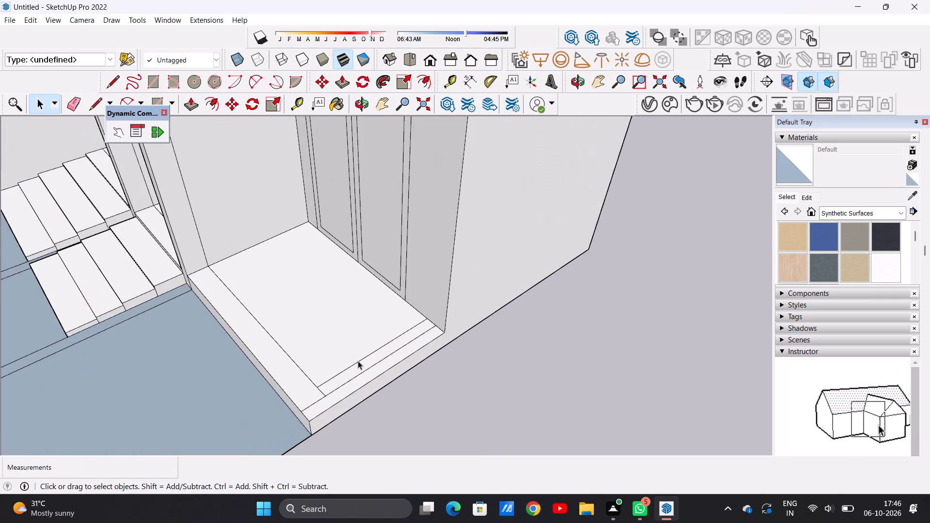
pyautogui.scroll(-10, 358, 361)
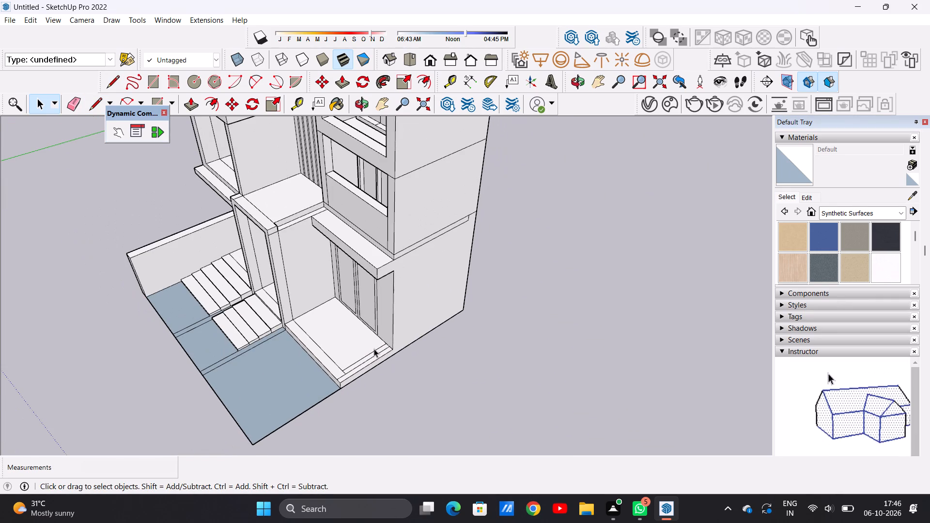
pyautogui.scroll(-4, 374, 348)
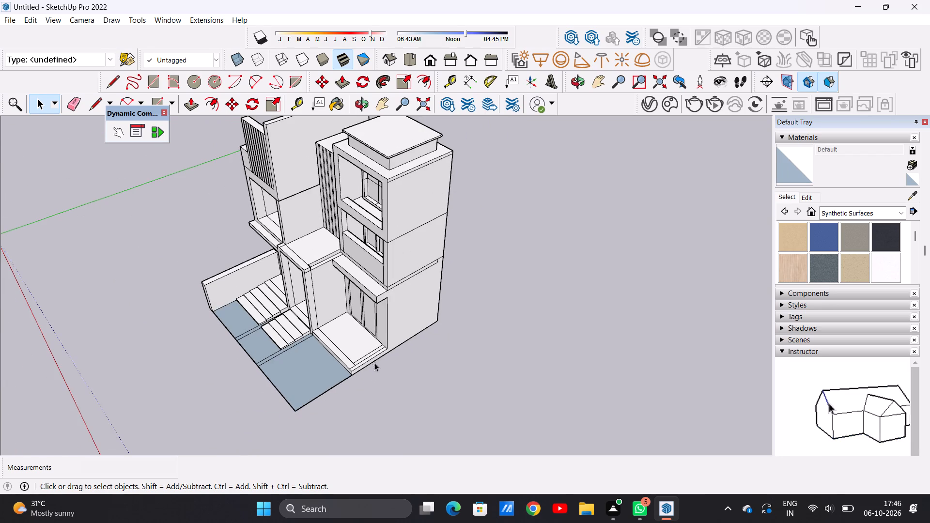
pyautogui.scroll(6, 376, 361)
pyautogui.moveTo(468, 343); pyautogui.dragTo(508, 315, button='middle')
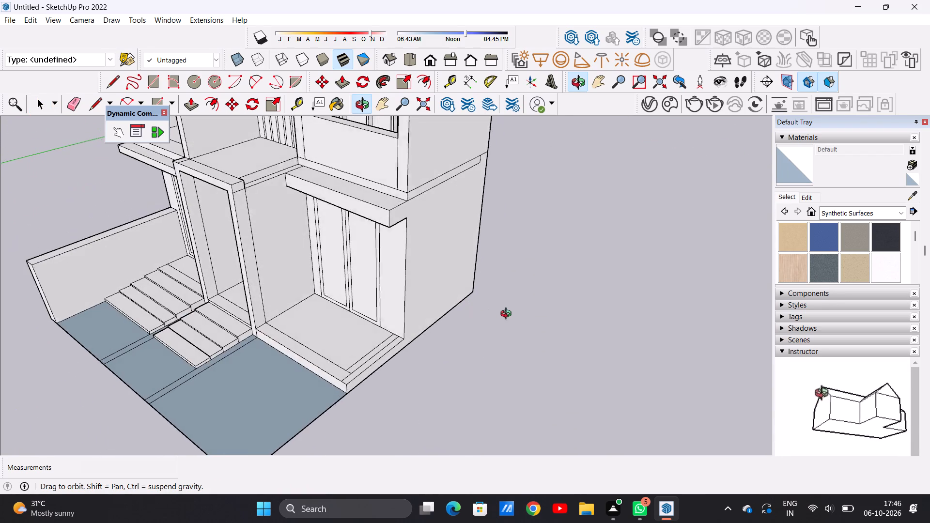
# Undo the three border lines drawn on the raised porch floor outside its inset outline.
pyautogui.moveTo(508, 315); pyautogui.dragTo(509, 315, button='middle')
pyautogui.scroll(-3, 423, 318)
pyautogui.scroll(1, 427, 314)
pyautogui.scroll(-6, 428, 313)
pyautogui.scroll(5, 423, 343)
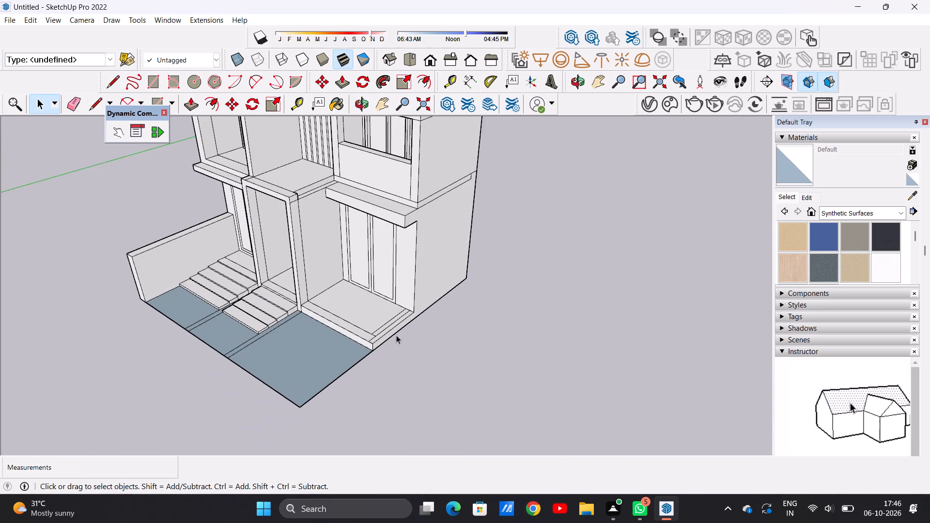
pyautogui.scroll(3, 396, 335)
pyautogui.moveTo(391, 332); pyautogui.dragTo(347, 385, button='middle')
pyautogui.scroll(7, 363, 342)
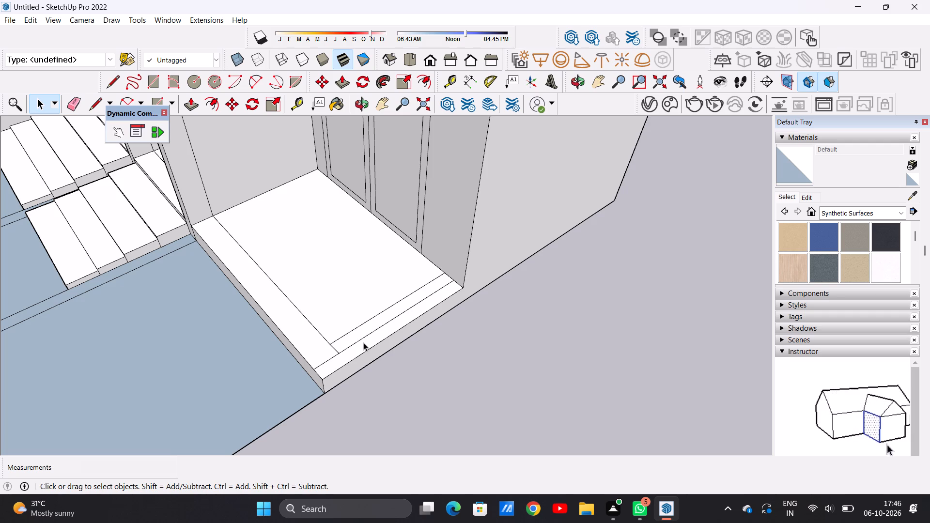
pyautogui.scroll(-5, 363, 342)
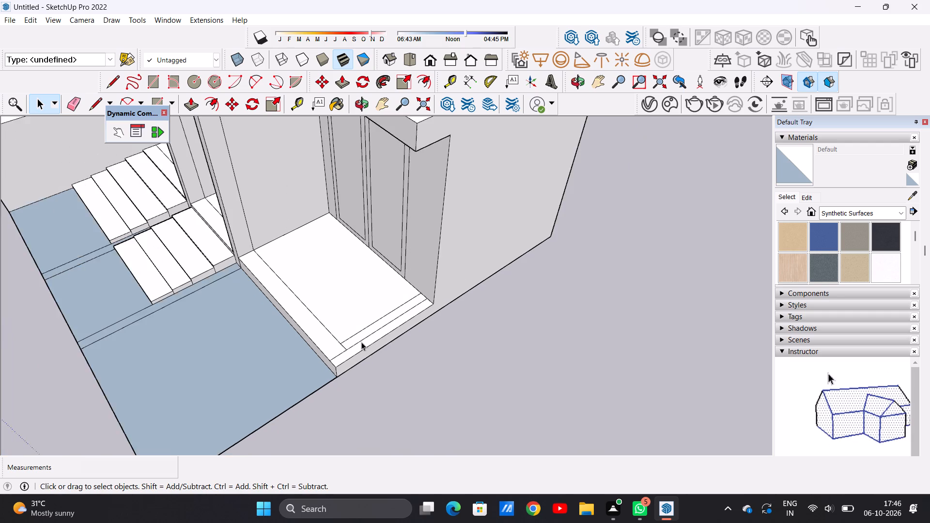
pyautogui.scroll(3, 361, 342)
pyautogui.hotkey('ctrl', 'z')
pyautogui.hotkey('ctrl', 'z')
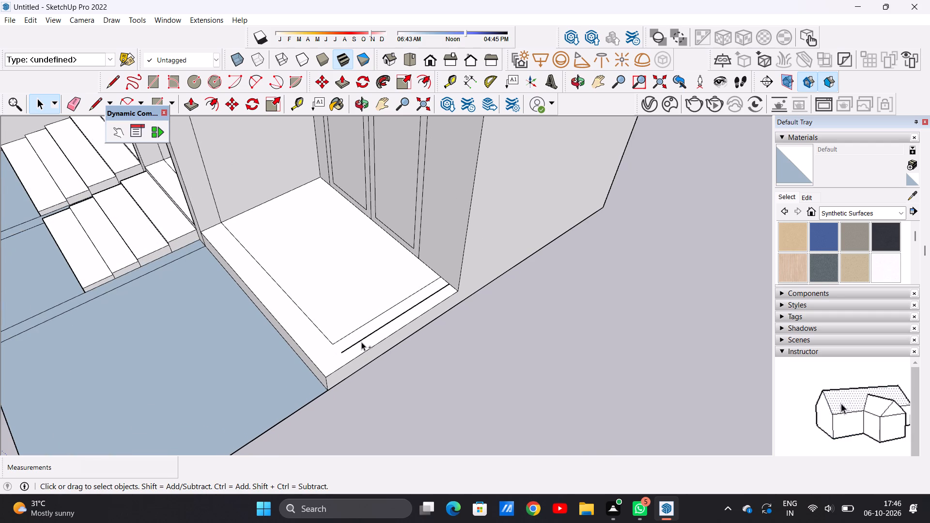
pyautogui.hotkey('ctrl', 'z')
pyautogui.press('space')
# Draw a ground rectangle about 22' 5 1/16" by 4' 2 1/8" along the outer side wall, from its rear corner to the front edge of the paving.
pyautogui.scroll(-4, 361, 342)
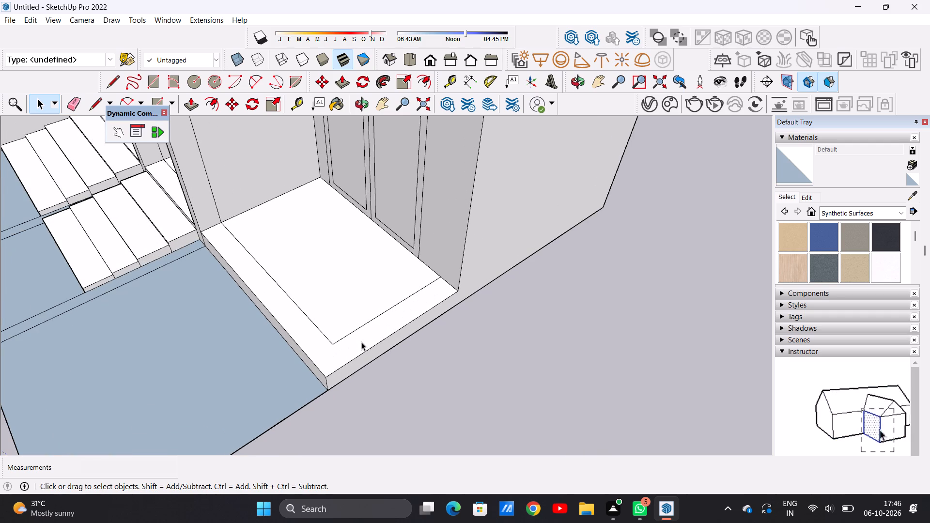
pyautogui.scroll(-13, 361, 342)
pyautogui.moveTo(407, 322); pyautogui.dragTo(486, 289, button='middle')
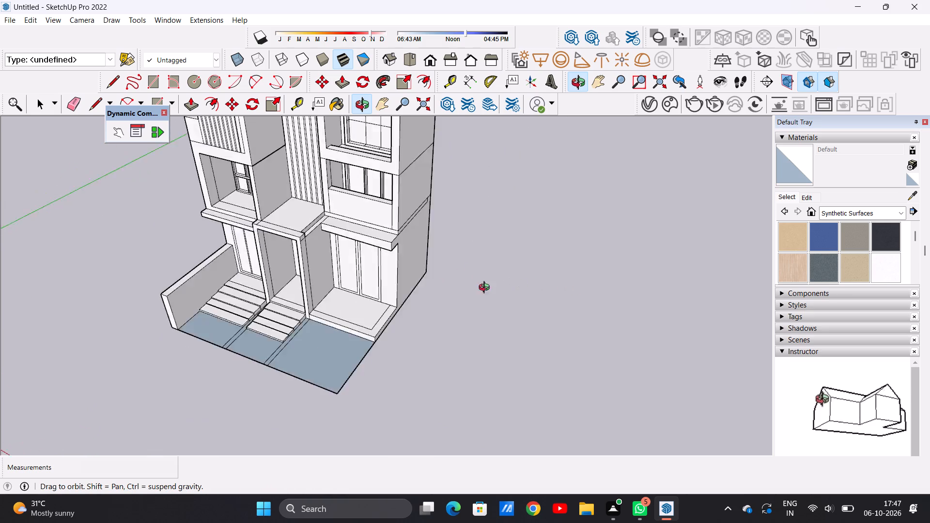
pyautogui.moveTo(486, 289); pyautogui.dragTo(175, 283, button='middle')
pyautogui.moveTo(505, 292); pyautogui.dragTo(613, 263, button='middle')
pyautogui.moveTo(403, 315); pyautogui.dragTo(497, 330, button='middle')
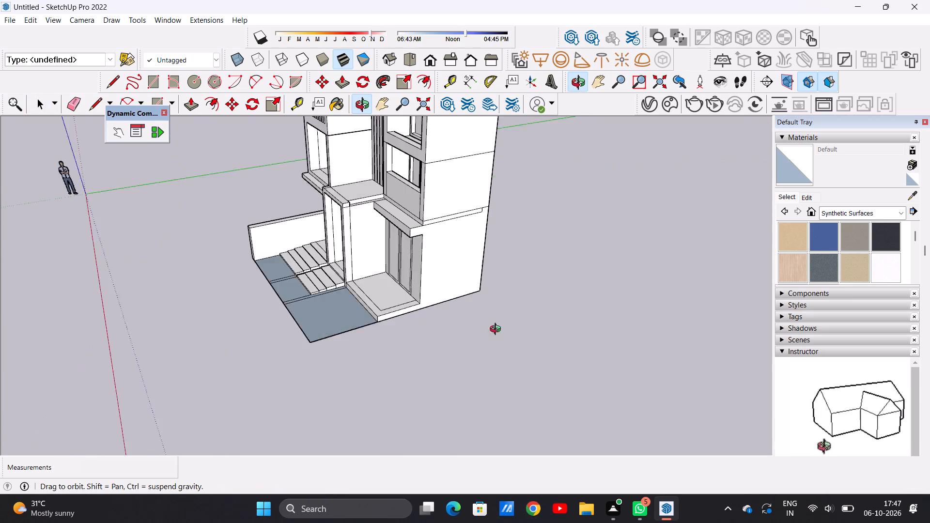
pyautogui.moveTo(497, 330); pyautogui.dragTo(546, 366, button='middle')
pyautogui.scroll(1, 510, 314)
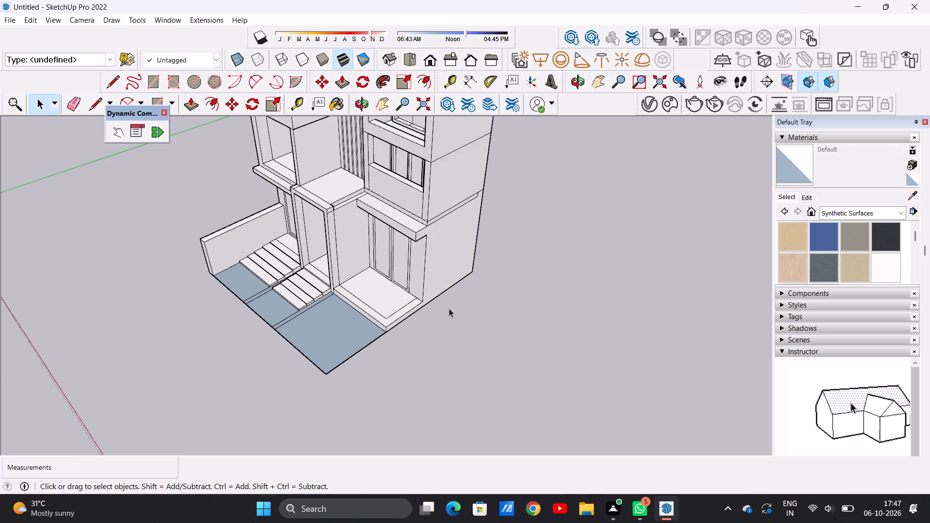
pyautogui.press('r')
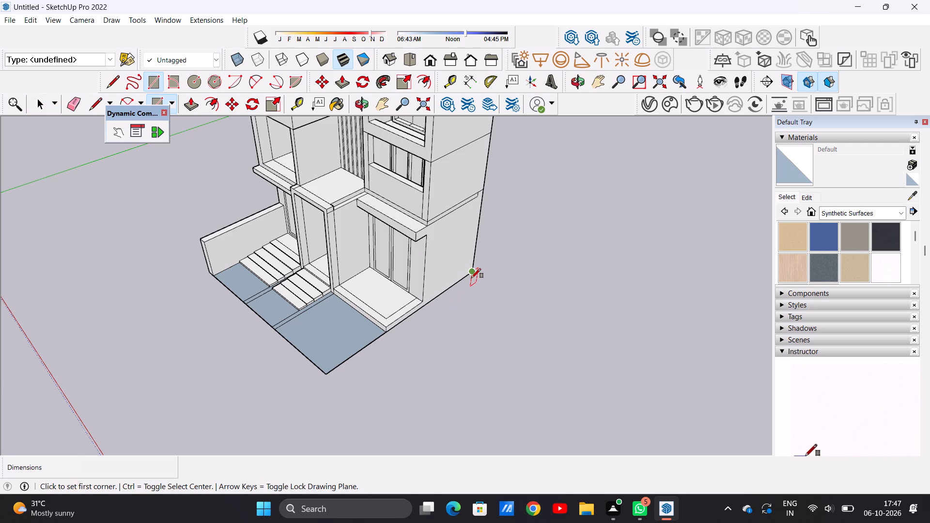
pyautogui.click(473, 274)
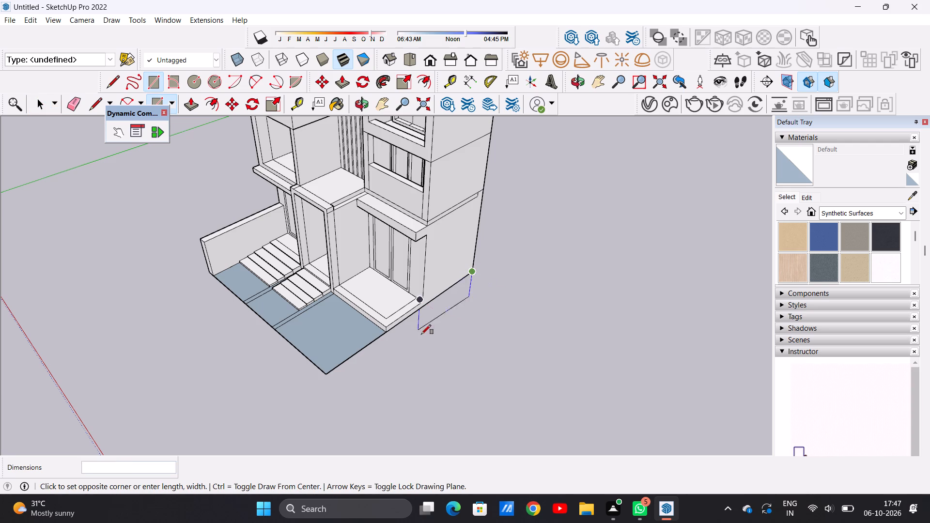
pyautogui.click(331, 372)
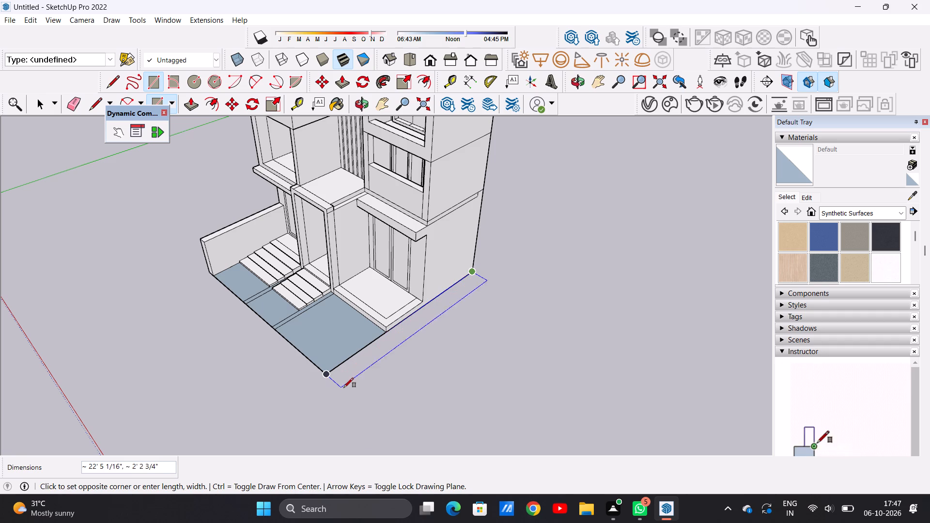
pyautogui.click(358, 396)
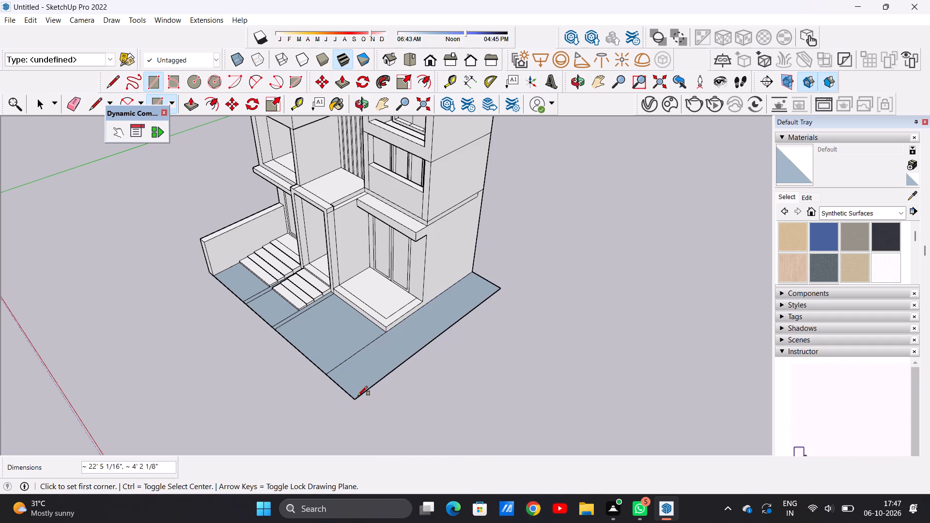
pyautogui.press('space')
# Erase the edge dividing the new side strip from the front ground face.
pyautogui.scroll(5, 365, 381)
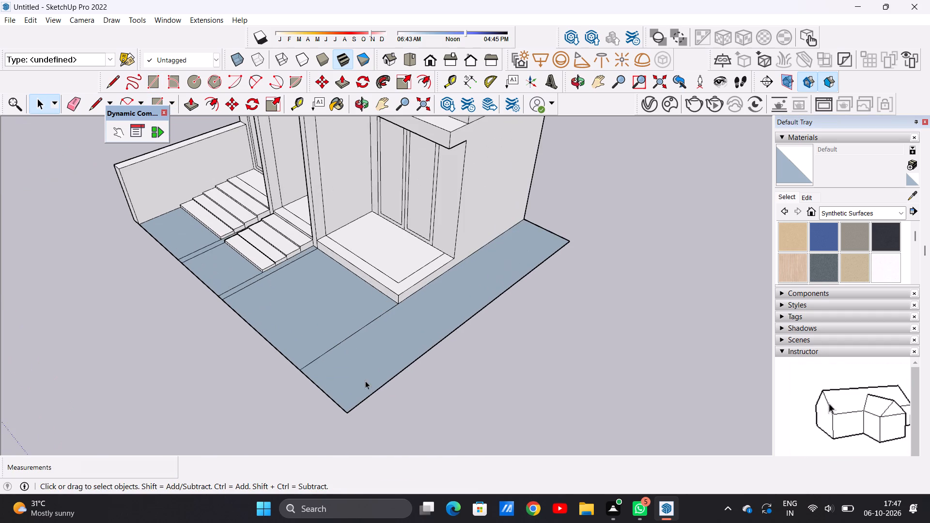
pyautogui.scroll(7, 353, 359)
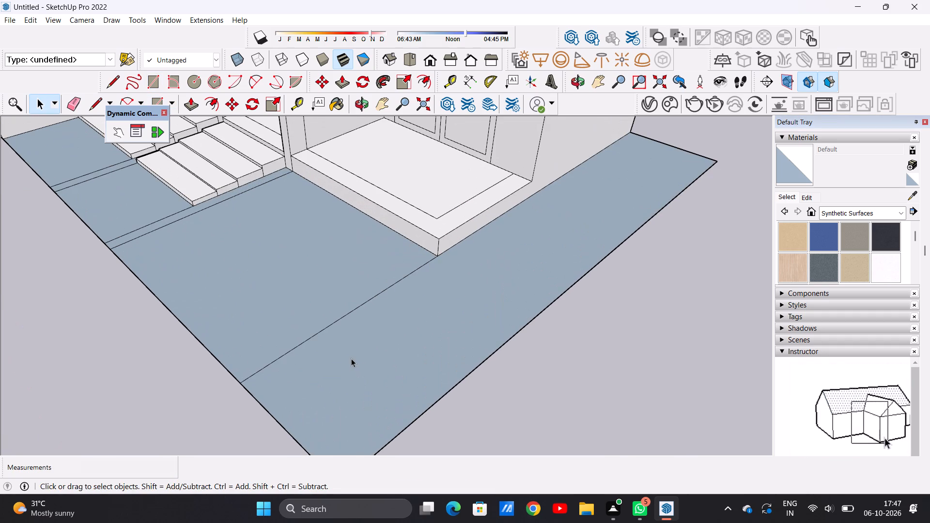
pyautogui.press('e')
pyautogui.moveTo(327, 320); pyautogui.dragTo(333, 336)
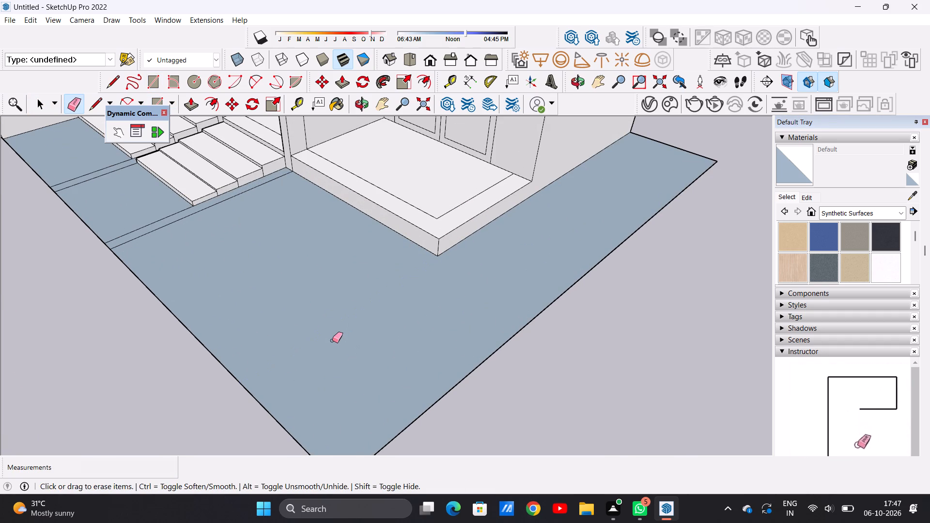
pyautogui.press('space')
# Examine the house and the extended ground strip from the front, side and rear.
pyautogui.scroll(-16, 342, 358)
pyautogui.moveTo(391, 338); pyautogui.dragTo(396, 303, button='middle')
pyautogui.scroll(8, 408, 307)
pyautogui.scroll(-8, 410, 307)
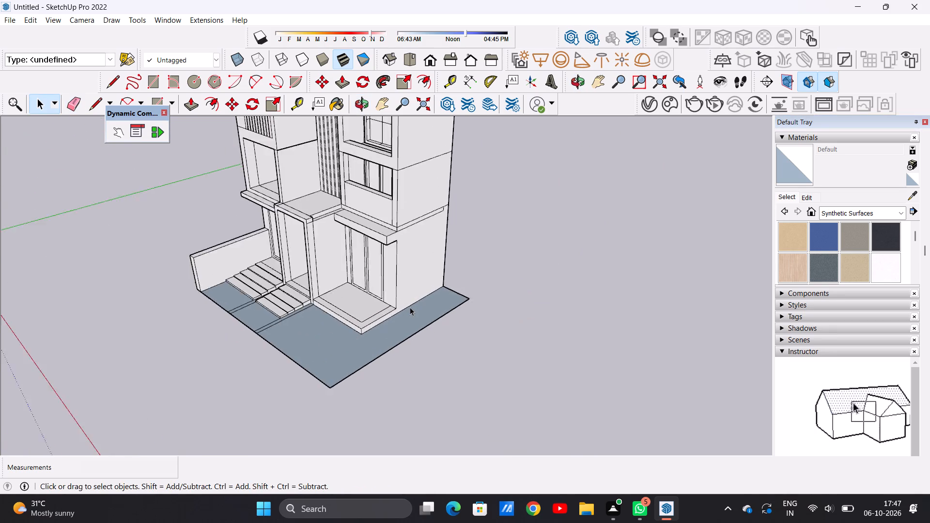
pyautogui.scroll(-2, 410, 307)
pyautogui.moveTo(462, 307); pyautogui.dragTo(196, 323, button='middle')
pyautogui.moveTo(443, 325); pyautogui.dragTo(241, 287, button='middle')
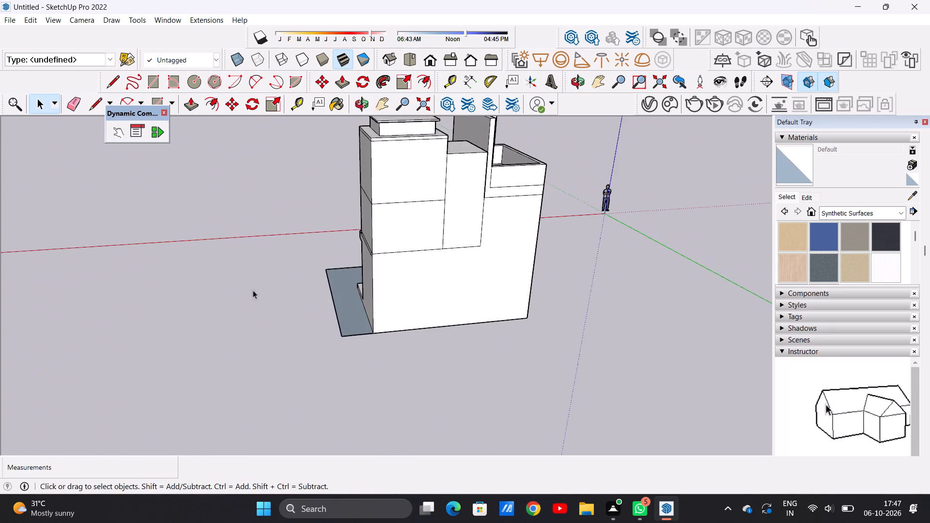
pyautogui.moveTo(575, 375); pyautogui.dragTo(658, 349, button='middle')
pyautogui.moveTo(318, 347); pyautogui.dragTo(467, 403, button='middle')
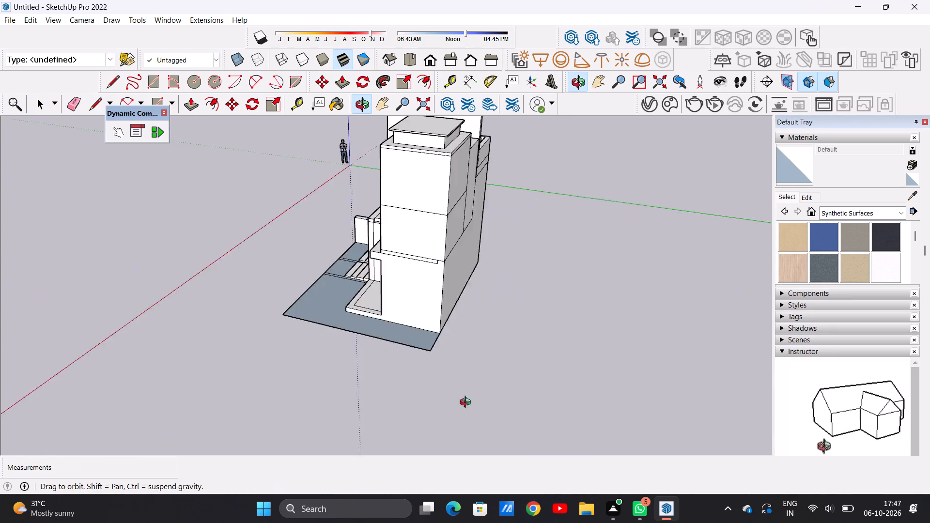
pyautogui.moveTo(467, 403); pyautogui.dragTo(551, 406, button='middle')
pyautogui.moveTo(333, 345); pyautogui.dragTo(495, 374, button='middle')
pyautogui.scroll(10, 423, 291)
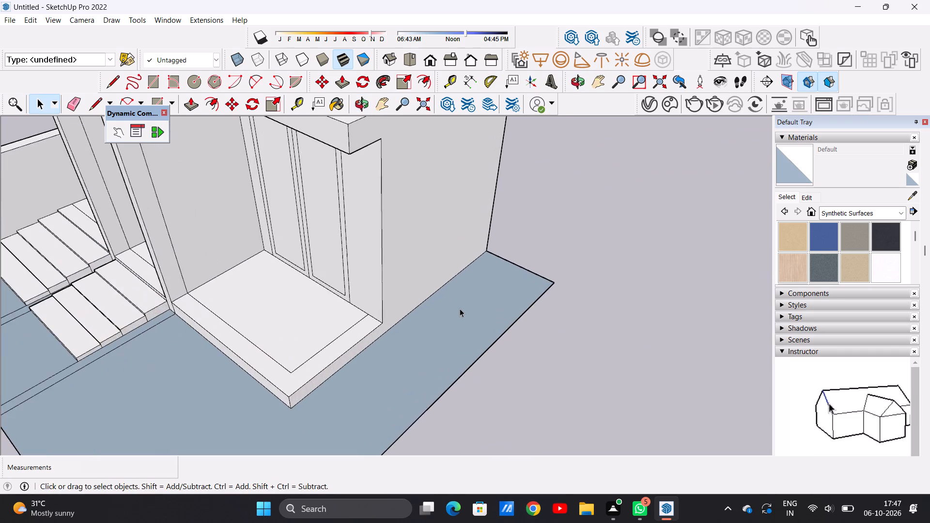
pyautogui.scroll(1, 460, 308)
pyautogui.scroll(-12, 460, 308)
pyautogui.scroll(6, 465, 313)
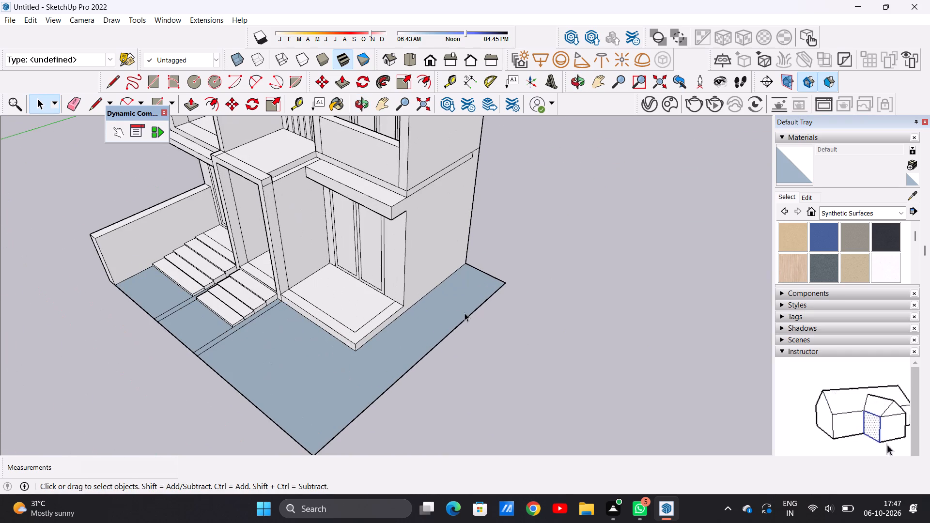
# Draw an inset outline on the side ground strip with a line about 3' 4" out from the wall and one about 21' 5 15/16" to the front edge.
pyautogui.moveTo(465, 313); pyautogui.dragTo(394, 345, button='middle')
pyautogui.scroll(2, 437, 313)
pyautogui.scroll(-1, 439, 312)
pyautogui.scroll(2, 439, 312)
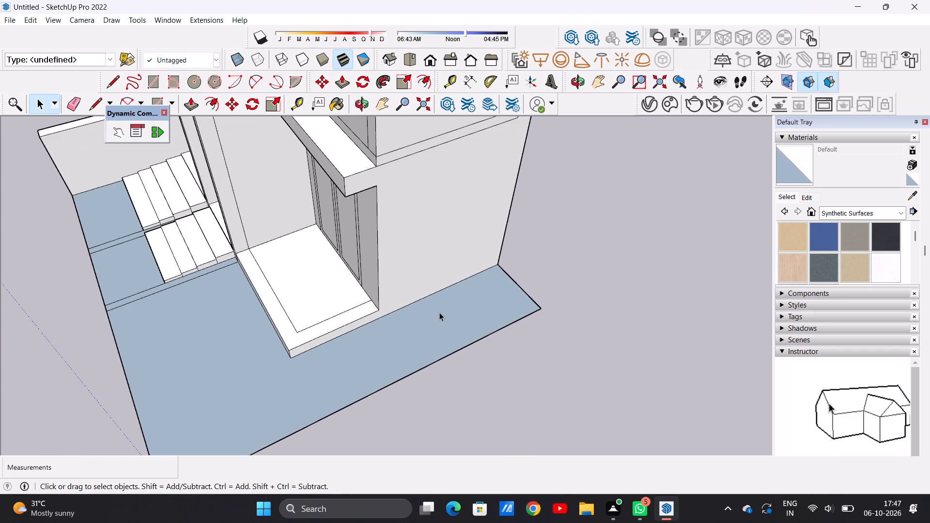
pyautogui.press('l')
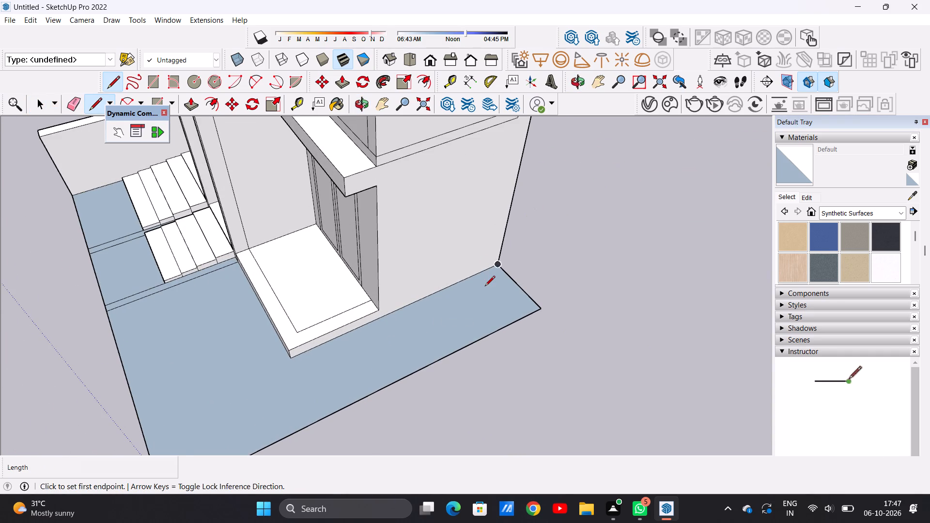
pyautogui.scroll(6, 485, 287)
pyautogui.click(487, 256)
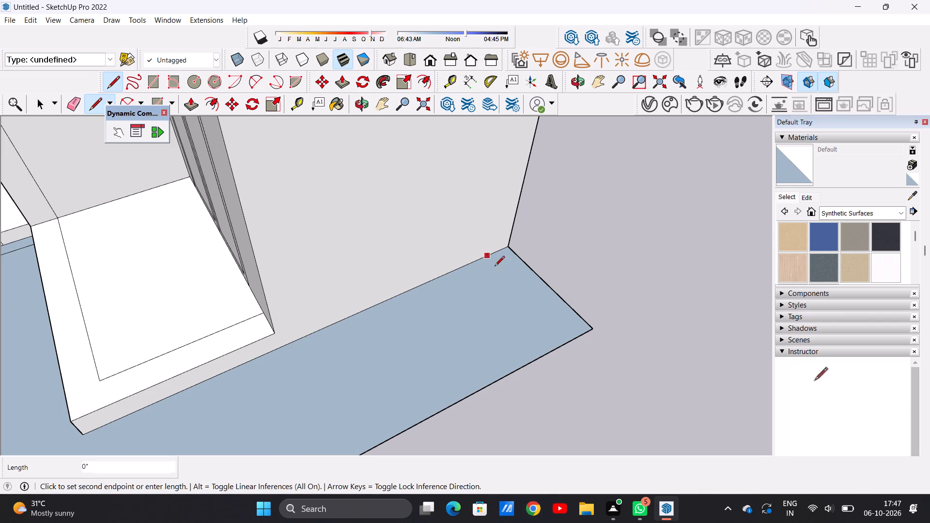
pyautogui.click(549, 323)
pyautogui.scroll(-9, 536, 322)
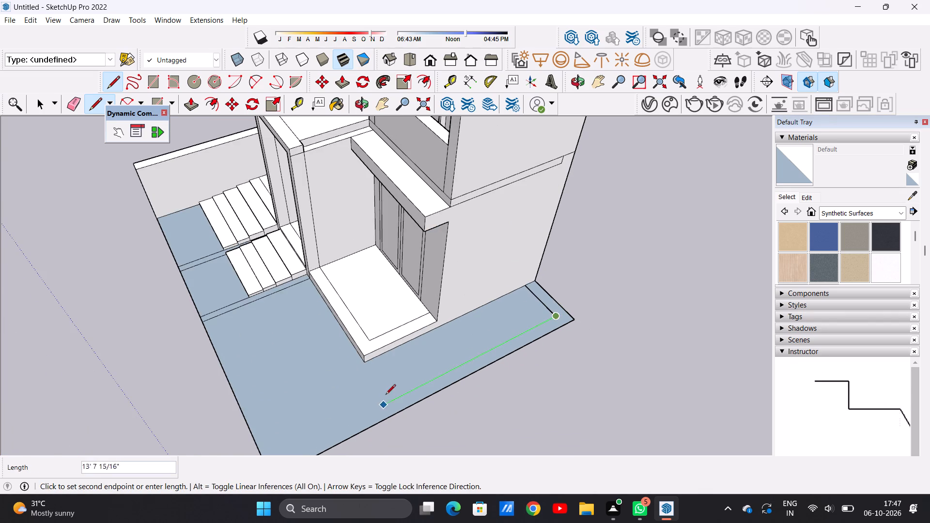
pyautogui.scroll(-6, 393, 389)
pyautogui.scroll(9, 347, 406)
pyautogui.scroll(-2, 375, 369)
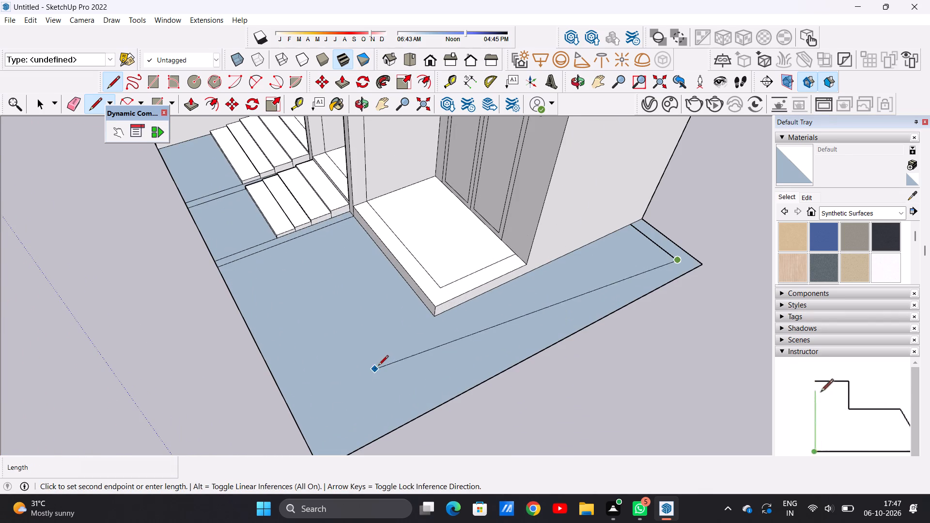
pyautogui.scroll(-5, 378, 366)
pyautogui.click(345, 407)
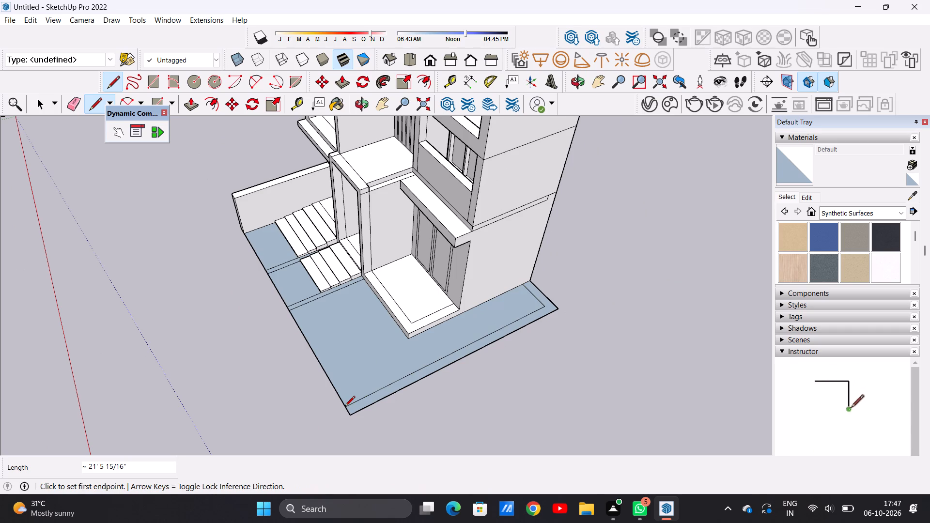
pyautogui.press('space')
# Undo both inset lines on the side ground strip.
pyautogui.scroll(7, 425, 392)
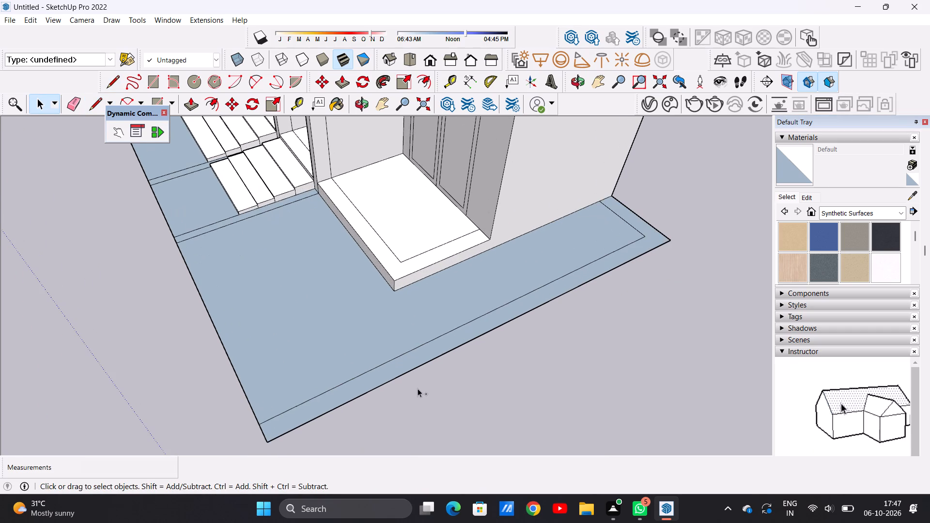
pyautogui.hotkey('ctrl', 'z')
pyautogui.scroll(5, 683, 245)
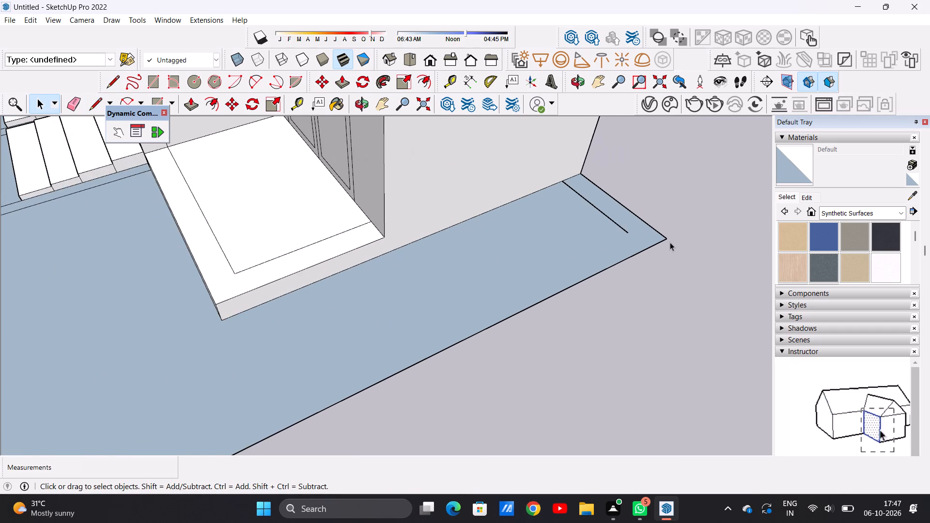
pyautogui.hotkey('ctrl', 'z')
# Redraw the ground strip's inset outline with a line about 3' 3" out from the wall and one about 21' 2 3/4" to the front edge.
pyautogui.press('l')
pyautogui.scroll(-7, 609, 226)
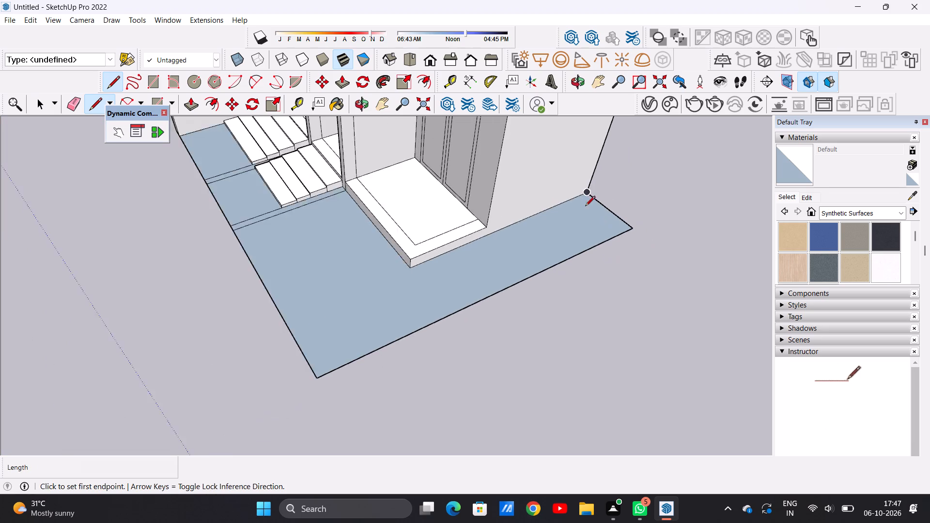
pyautogui.moveTo(579, 211); pyautogui.dragTo(459, 245, button='middle')
pyautogui.scroll(6, 653, 278)
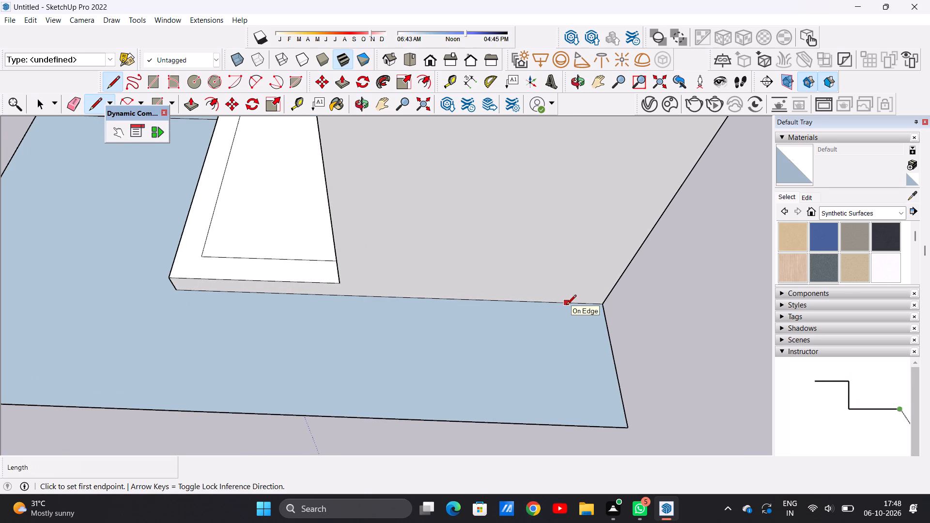
pyautogui.click(566, 306)
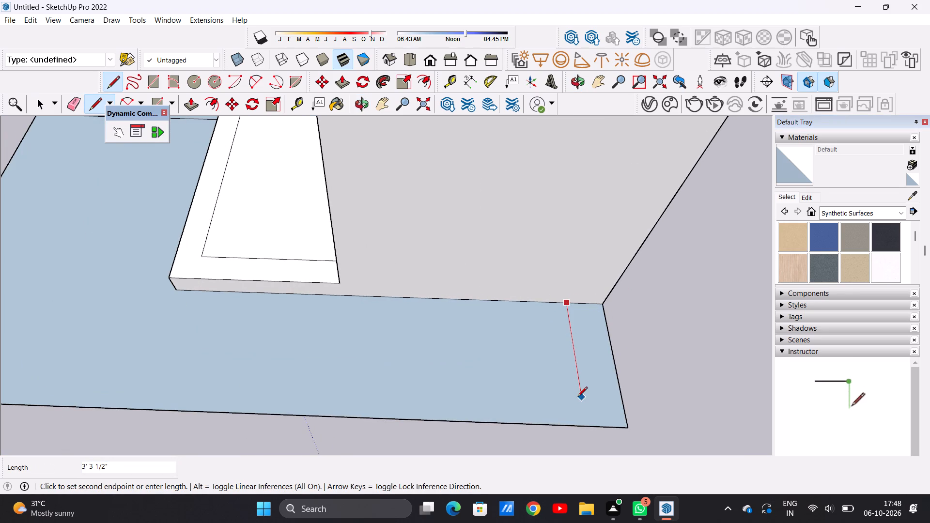
pyautogui.click(579, 392)
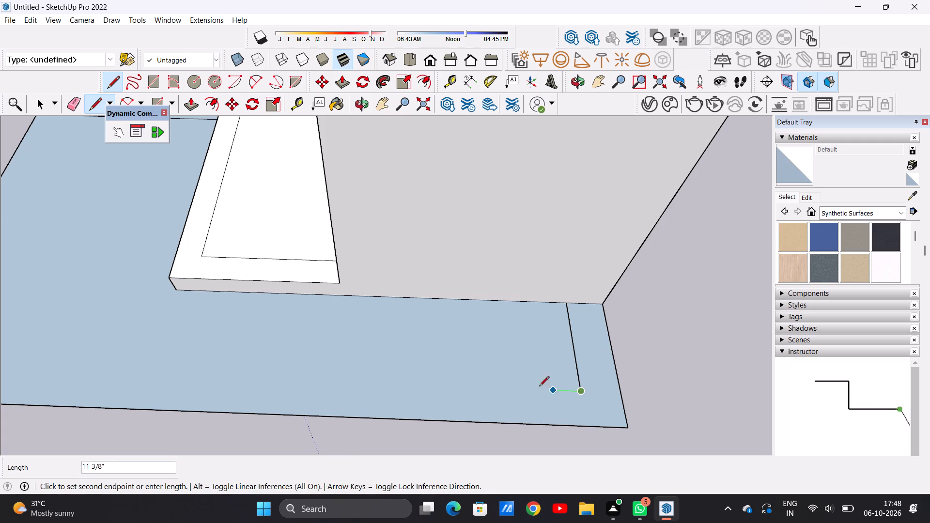
pyautogui.scroll(-10, 481, 374)
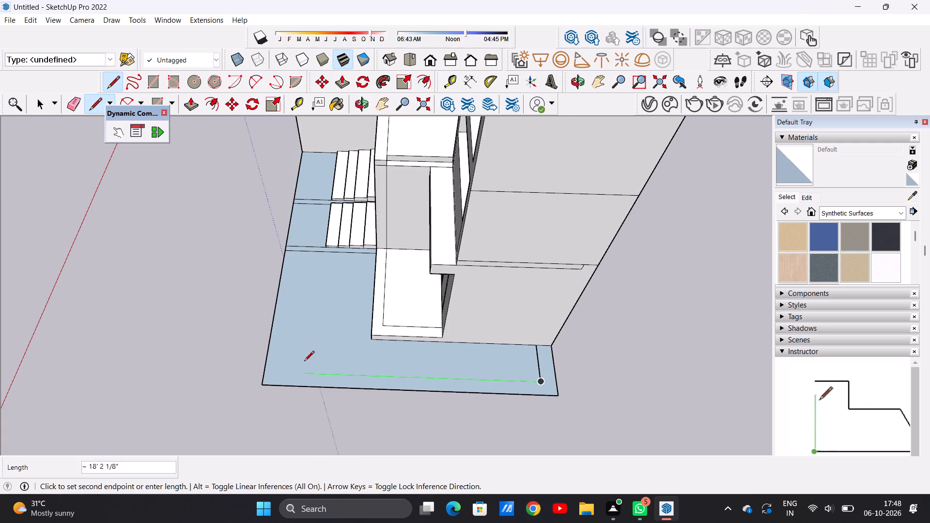
pyautogui.scroll(-7, 363, 364)
pyautogui.scroll(4, 323, 348)
pyautogui.scroll(5, 391, 368)
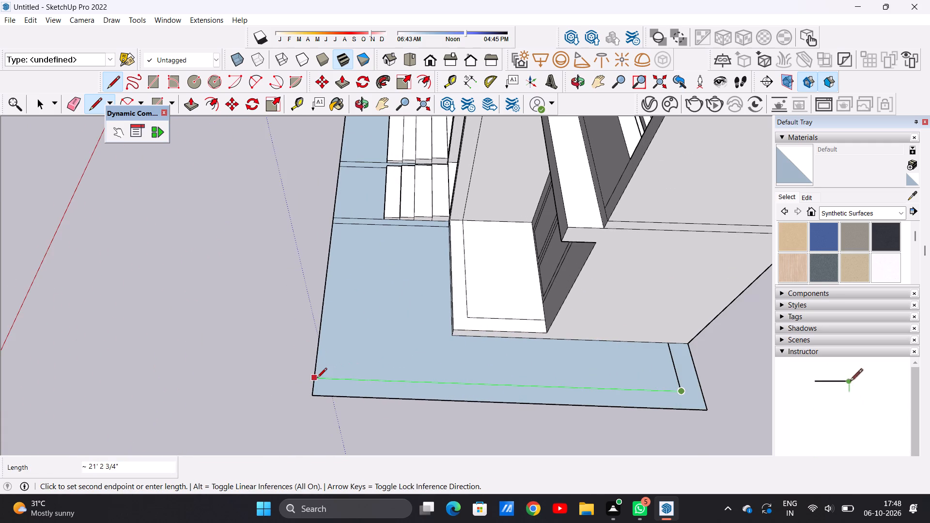
pyautogui.click(315, 379)
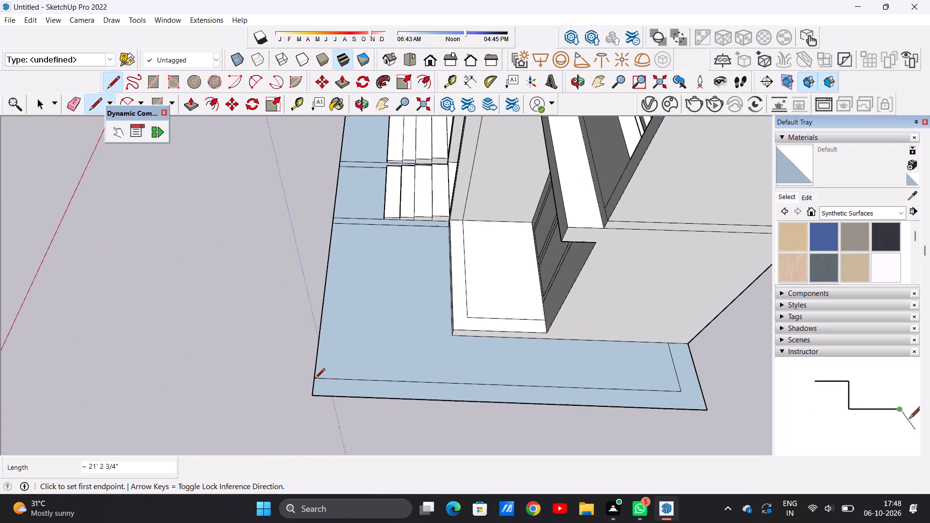
# Push/Pull the L-shaped border strip of the side ground up about 4' 10 11/16", matching the opposite boundary wall's height.
pyautogui.press('space')
pyautogui.scroll(-4, 393, 382)
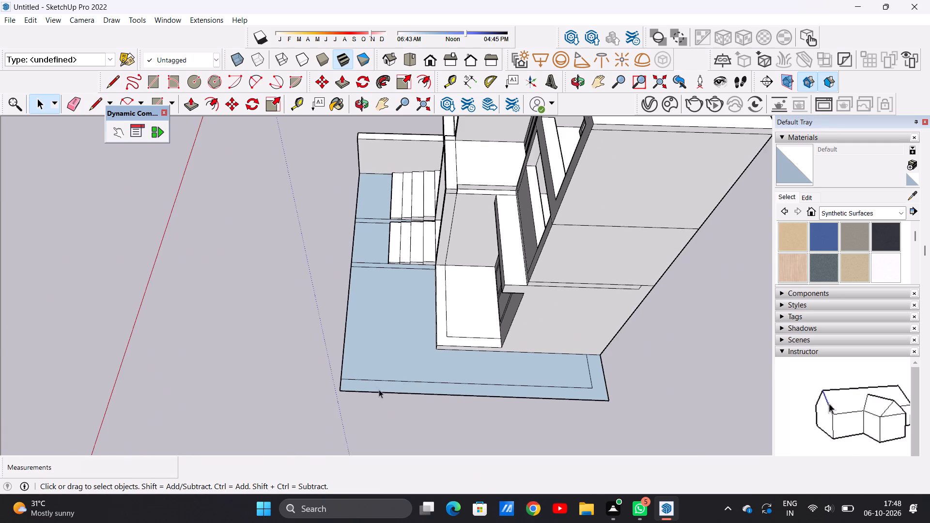
pyautogui.moveTo(420, 398); pyautogui.dragTo(592, 395, button='middle')
pyautogui.scroll(3, 496, 279)
pyautogui.scroll(-7, 443, 343)
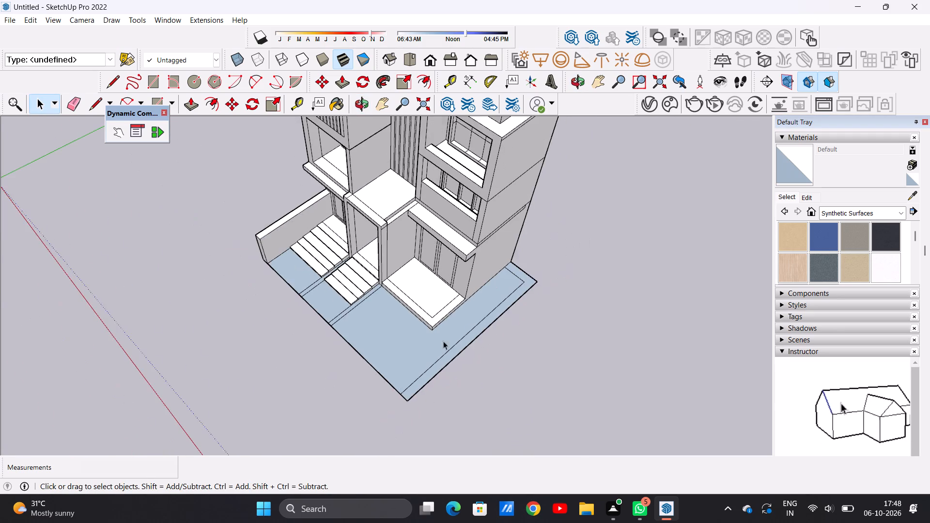
pyautogui.moveTo(521, 364); pyautogui.dragTo(489, 282, button='middle')
pyautogui.scroll(7, 546, 297)
pyautogui.moveTo(528, 314); pyautogui.dragTo(505, 348, button='middle')
pyautogui.scroll(3, 525, 342)
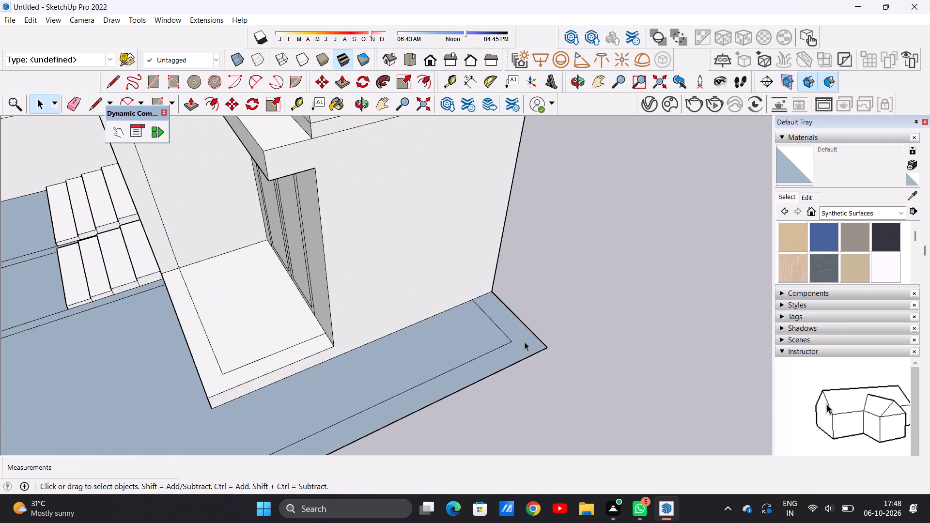
pyautogui.press('p')
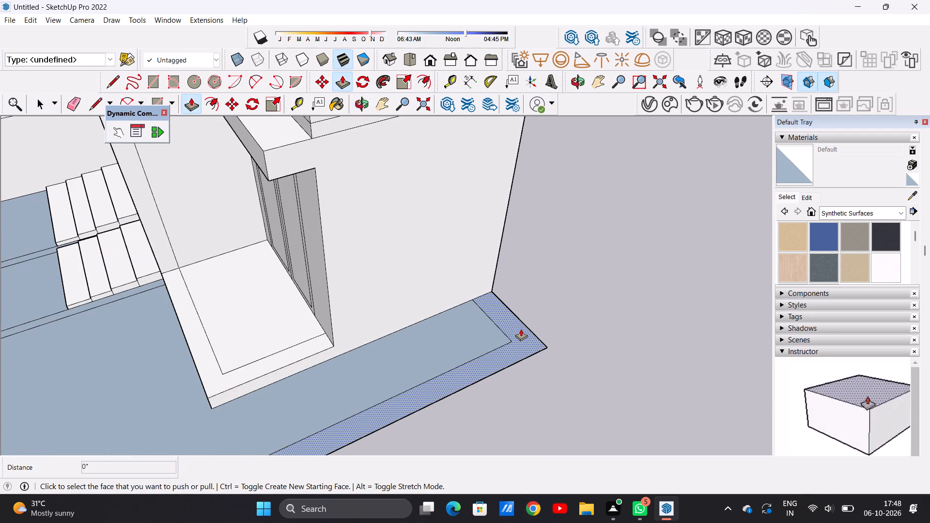
pyautogui.click(521, 329)
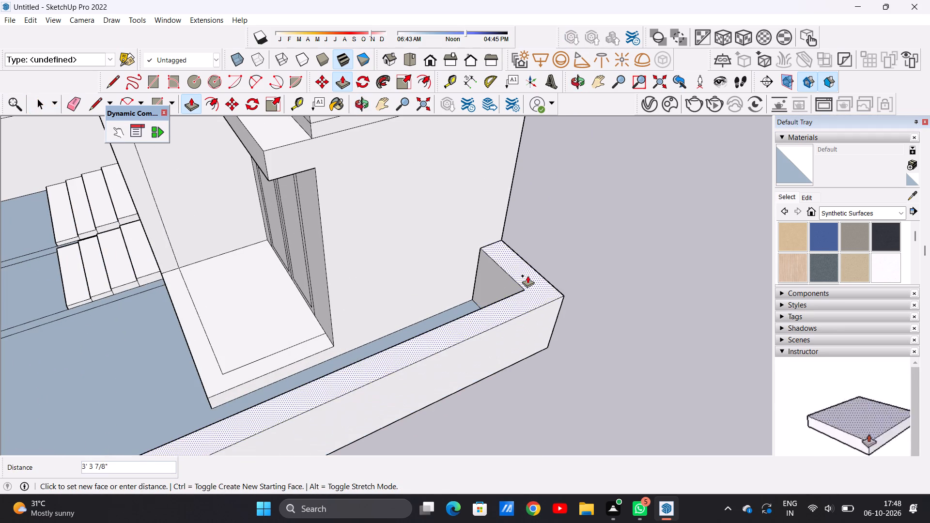
pyautogui.scroll(-7, 527, 276)
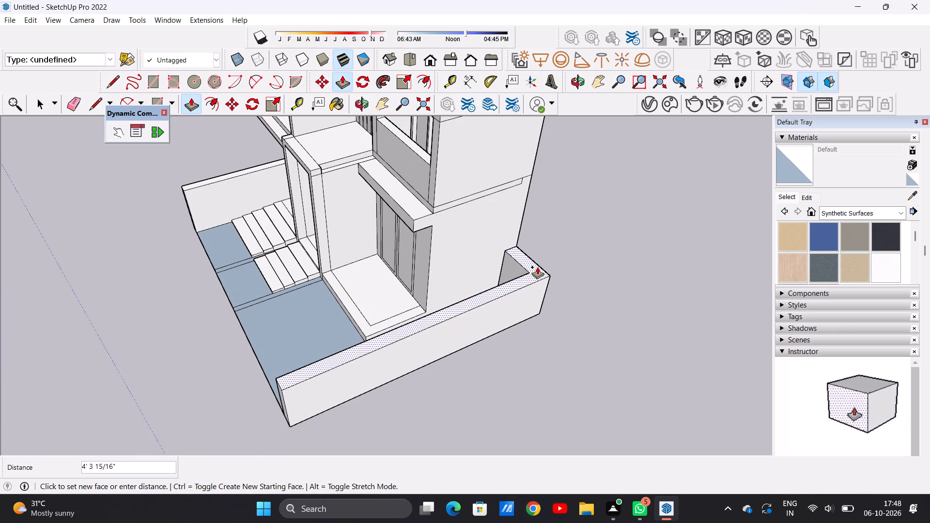
pyautogui.moveTo(537, 267); pyautogui.dragTo(629, 232, button='middle')
pyautogui.moveTo(353, 331); pyautogui.dragTo(441, 282, button='middle')
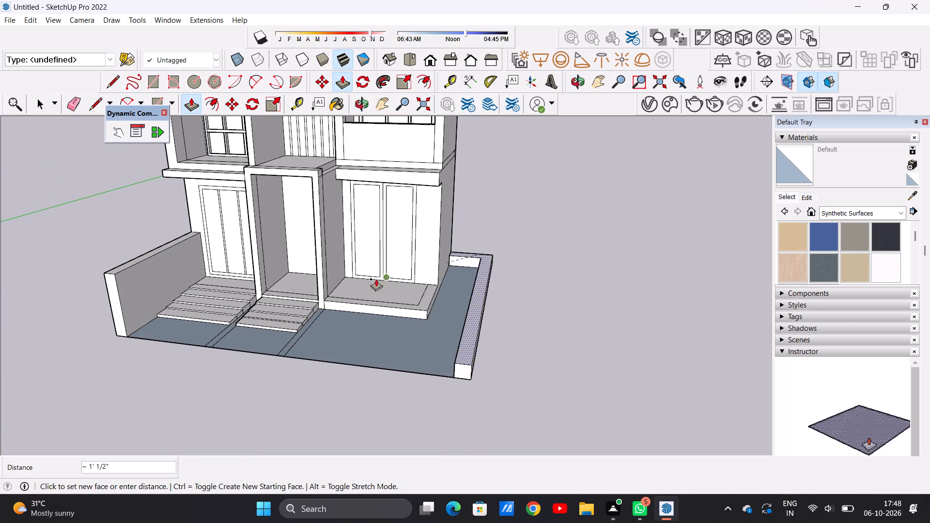
pyautogui.scroll(-7, 318, 250)
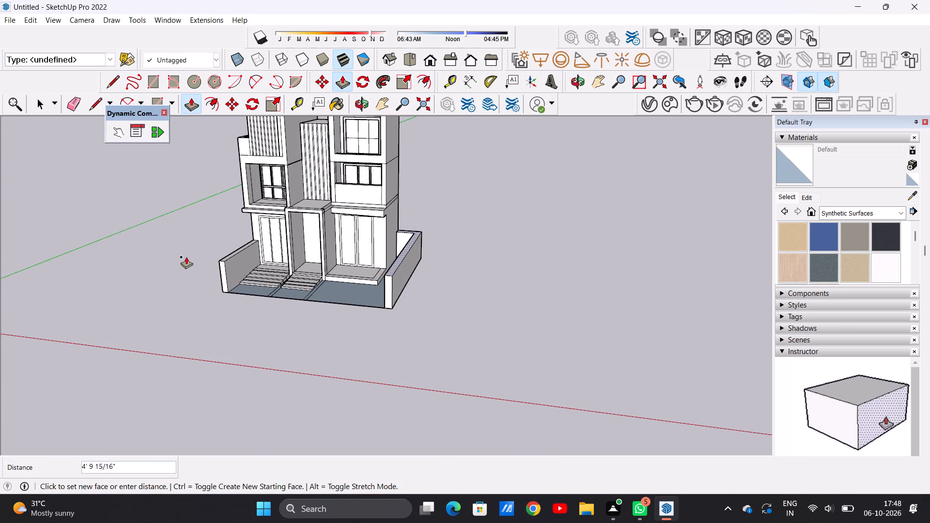
pyautogui.click(220, 260)
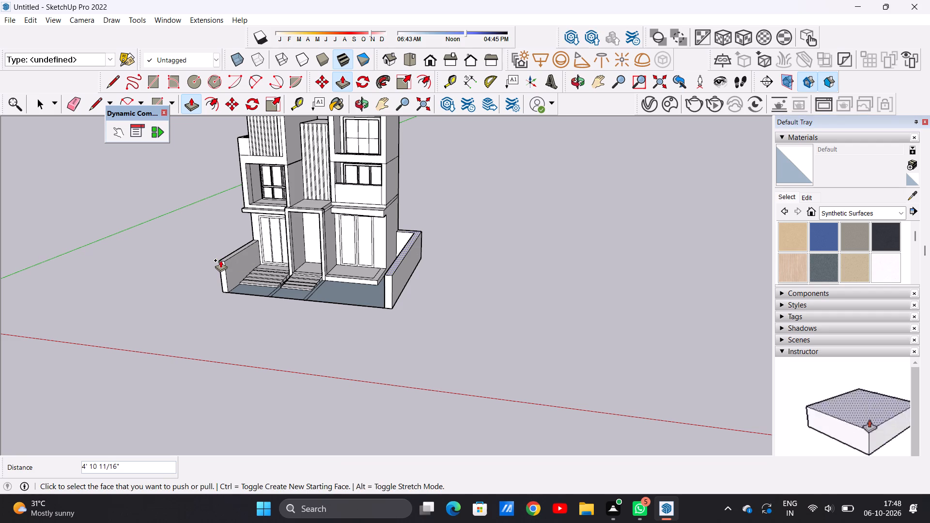
pyautogui.press('space')
# Examine the raised boundary wall, the entrance steps and the front ground from several angles.
pyautogui.scroll(6, 370, 291)
pyautogui.moveTo(378, 273); pyautogui.dragTo(422, 261, button='middle')
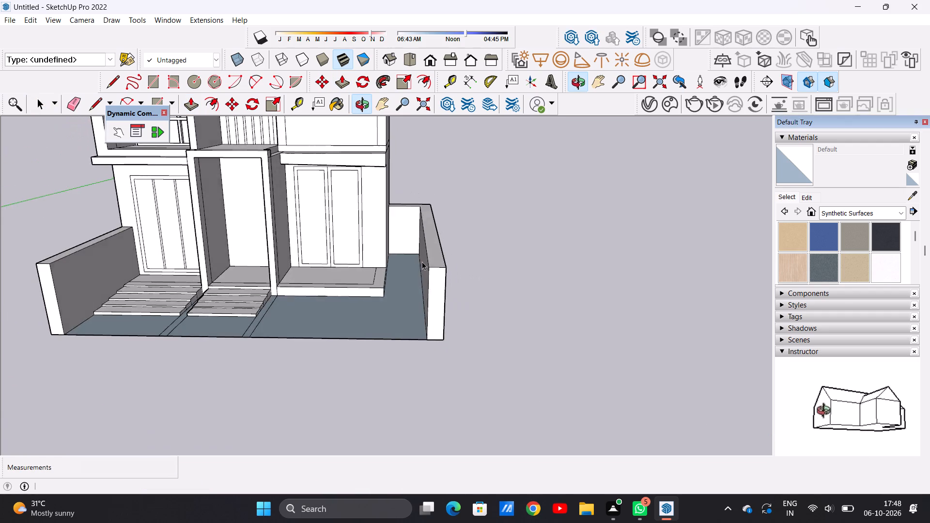
pyautogui.scroll(-9, 415, 281)
pyautogui.moveTo(425, 285); pyautogui.dragTo(347, 310, button='middle')
pyautogui.scroll(11, 400, 283)
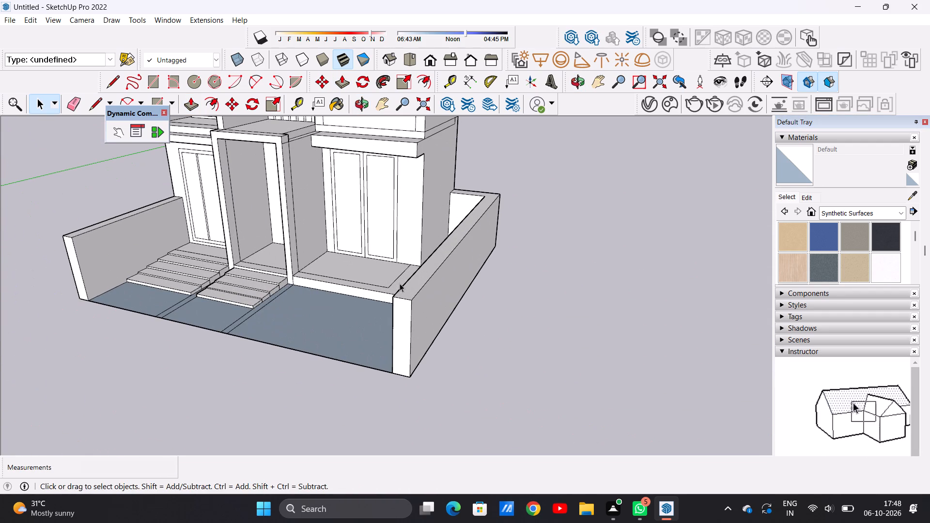
pyautogui.moveTo(373, 315); pyautogui.dragTo(504, 299, button='middle')
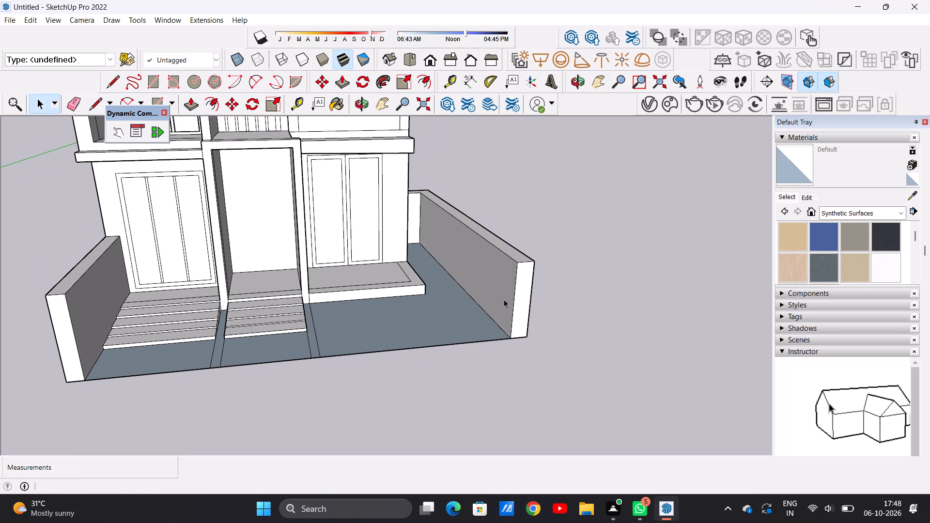
pyautogui.moveTo(465, 313); pyautogui.dragTo(426, 309, button='middle')
pyautogui.scroll(-4, 426, 309)
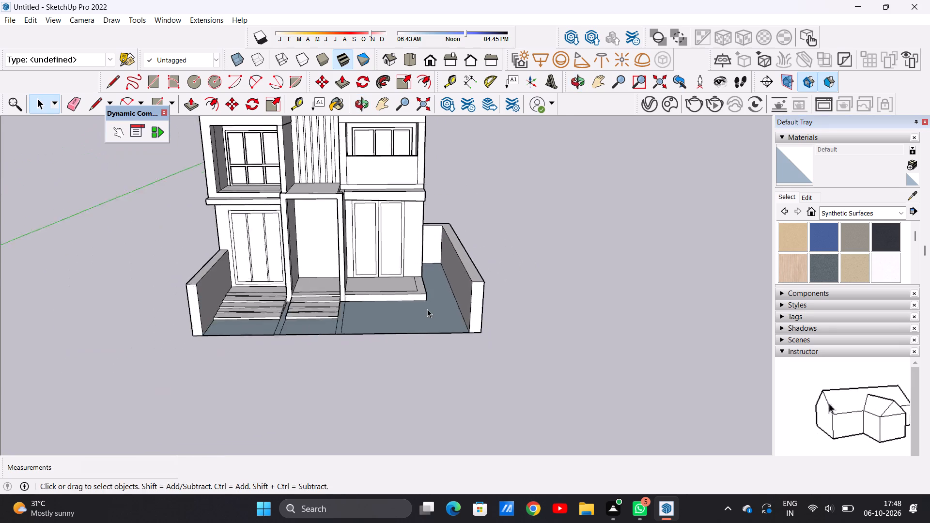
pyautogui.scroll(-2, 427, 309)
pyautogui.moveTo(421, 313); pyautogui.dragTo(414, 383, button='middle')
pyautogui.scroll(7, 372, 335)
pyautogui.scroll(-8, 370, 335)
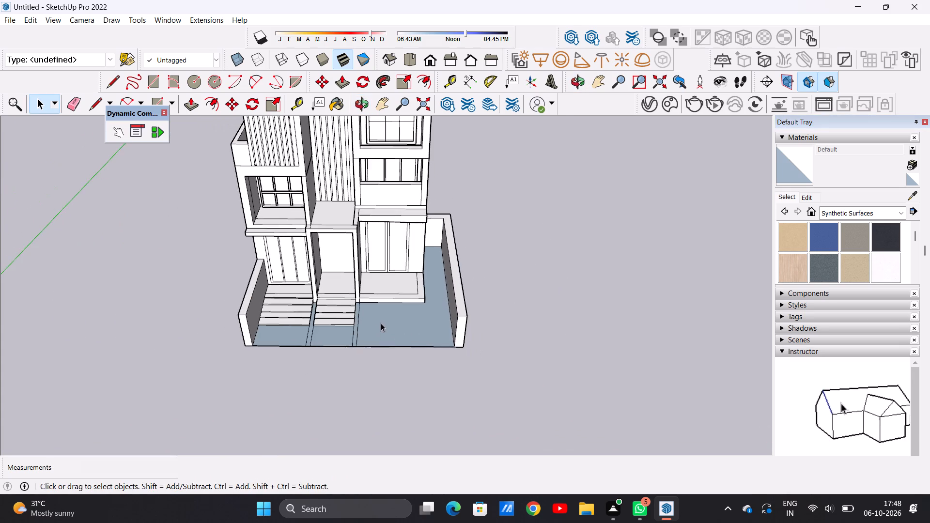
pyautogui.moveTo(390, 316); pyautogui.dragTo(382, 355, button='middle')
pyautogui.scroll(12, 312, 312)
pyautogui.scroll(-2, 295, 340)
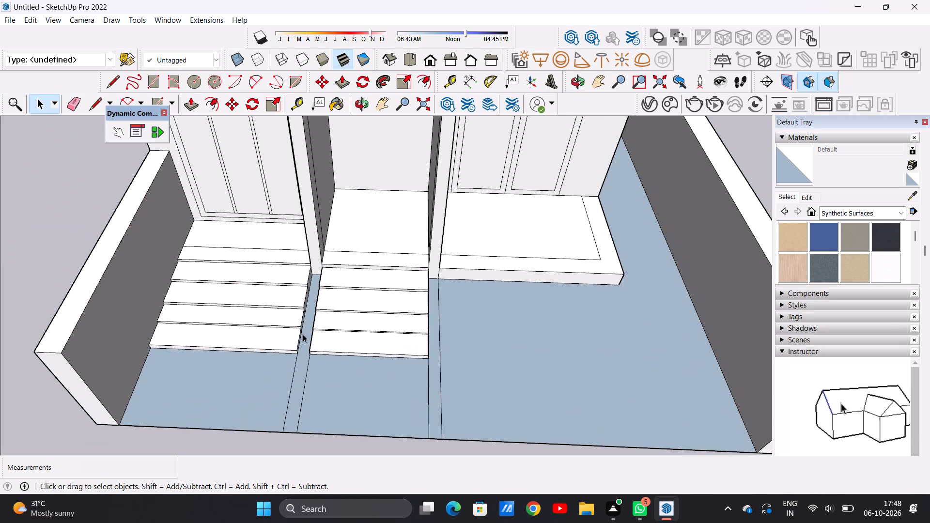
pyautogui.moveTo(385, 375); pyautogui.dragTo(378, 323, button='middle')
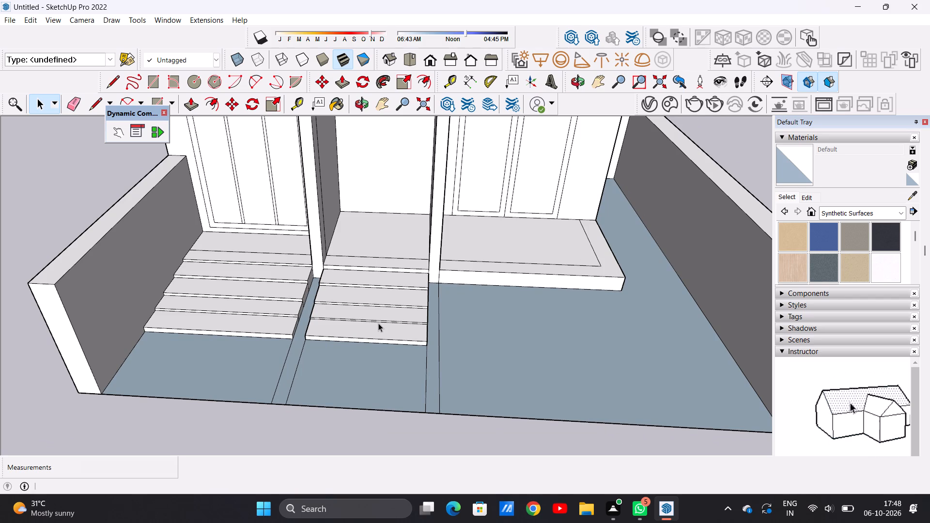
pyautogui.scroll(-9, 455, 319)
pyautogui.moveTo(490, 310); pyautogui.dragTo(445, 290, button='middle')
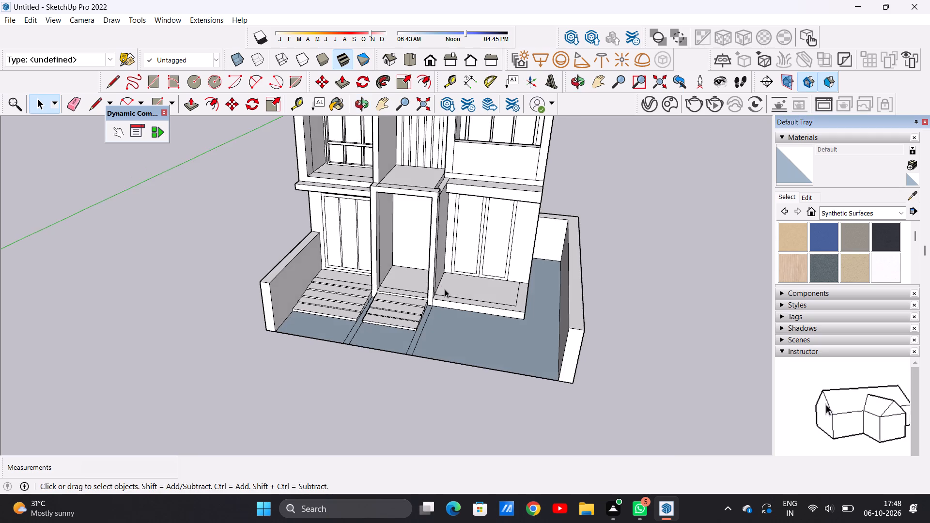
pyautogui.scroll(6, 480, 293)
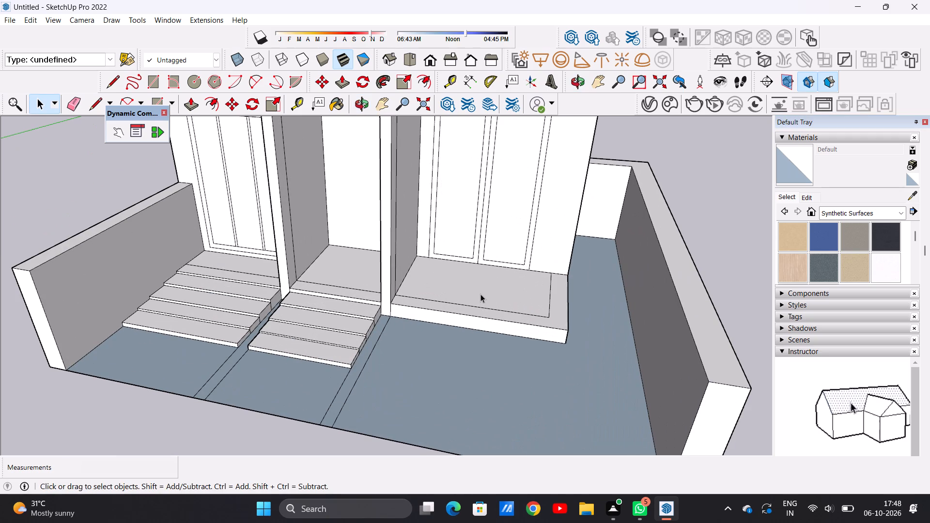
pyautogui.scroll(-8, 480, 295)
pyautogui.scroll(6, 498, 278)
pyautogui.moveTo(500, 347); pyautogui.dragTo(499, 257, button='middle')
pyautogui.scroll(-9, 457, 336)
pyautogui.moveTo(375, 285); pyautogui.dragTo(285, 313, button='middle')
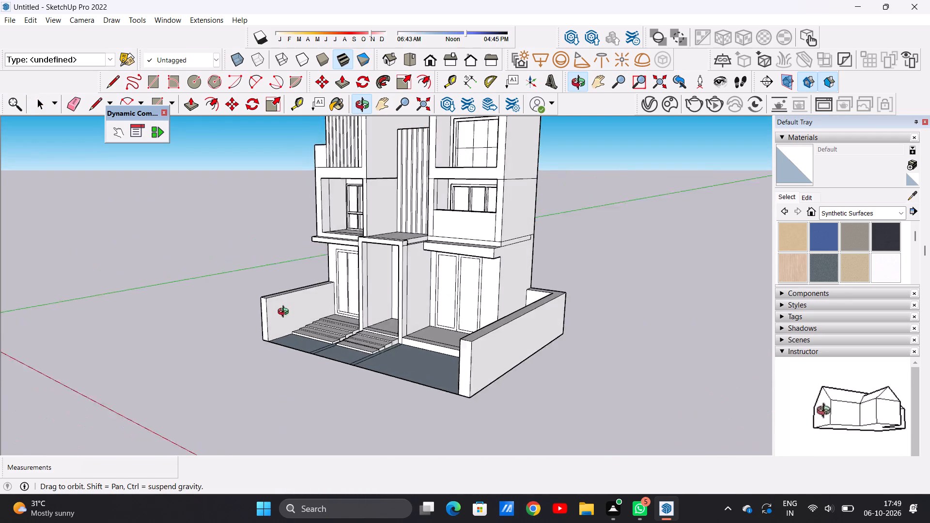
pyautogui.moveTo(285, 313); pyautogui.dragTo(263, 313, button='middle')
pyautogui.scroll(13, 351, 316)
pyautogui.moveTo(342, 323); pyautogui.dragTo(362, 361, button='middle')
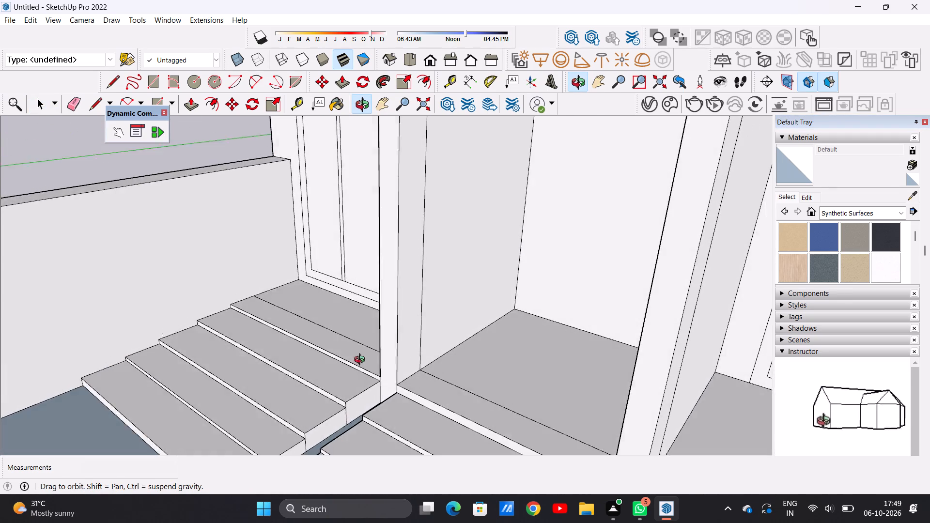
pyautogui.moveTo(362, 361); pyautogui.dragTo(366, 349, button='middle')
# Examine the whole house with its boundary walls from the front and the side.
pyautogui.scroll(-11, 320, 355)
pyautogui.moveTo(335, 390); pyautogui.dragTo(434, 372, button='middle')
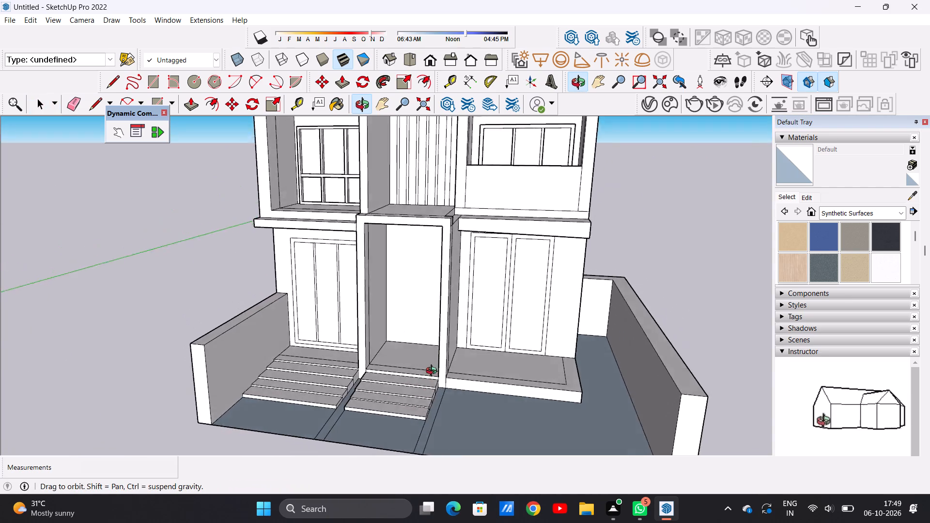
pyautogui.moveTo(434, 372); pyautogui.dragTo(442, 391, button='middle')
pyautogui.scroll(-9, 338, 386)
pyautogui.moveTo(432, 373); pyautogui.dragTo(413, 360, button='middle')
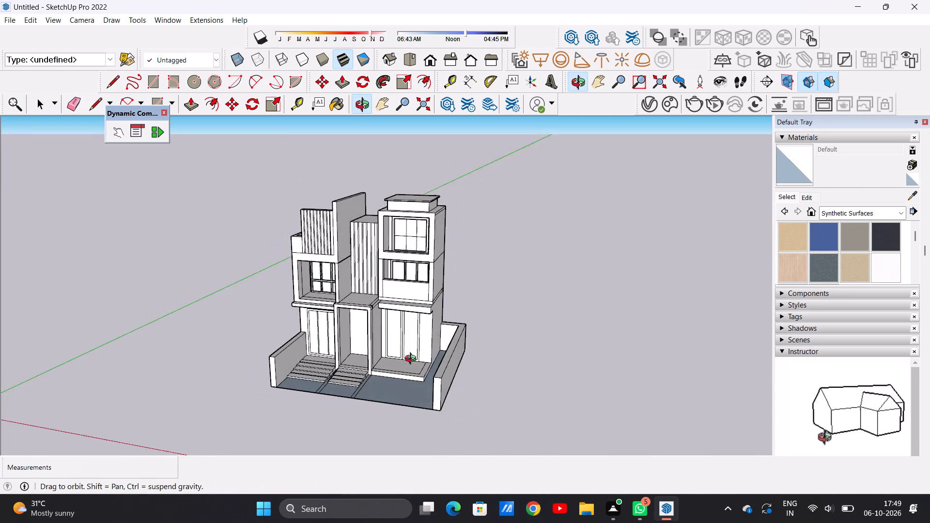
pyautogui.moveTo(413, 360); pyautogui.dragTo(411, 359, button='middle')
pyautogui.scroll(8, 409, 359)
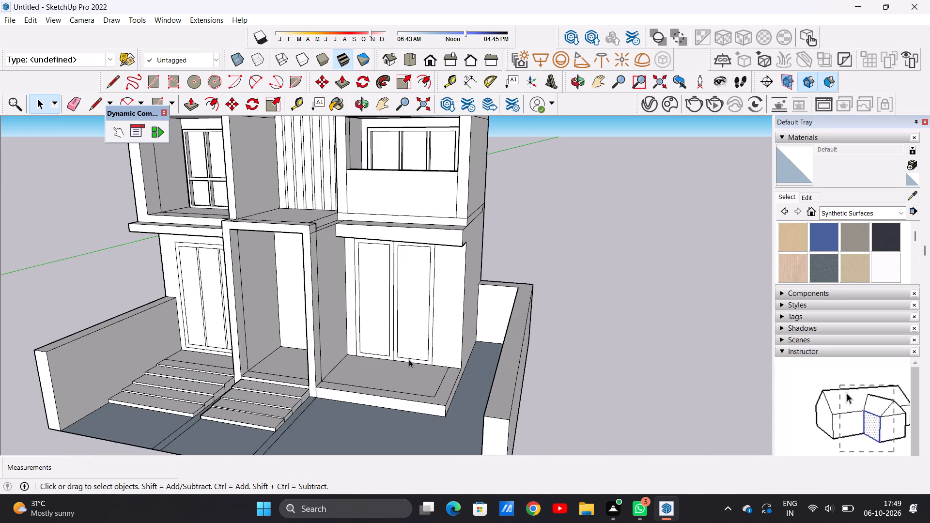
pyautogui.scroll(-8, 400, 337)
pyautogui.moveTo(464, 341); pyautogui.dragTo(298, 298, button='middle')
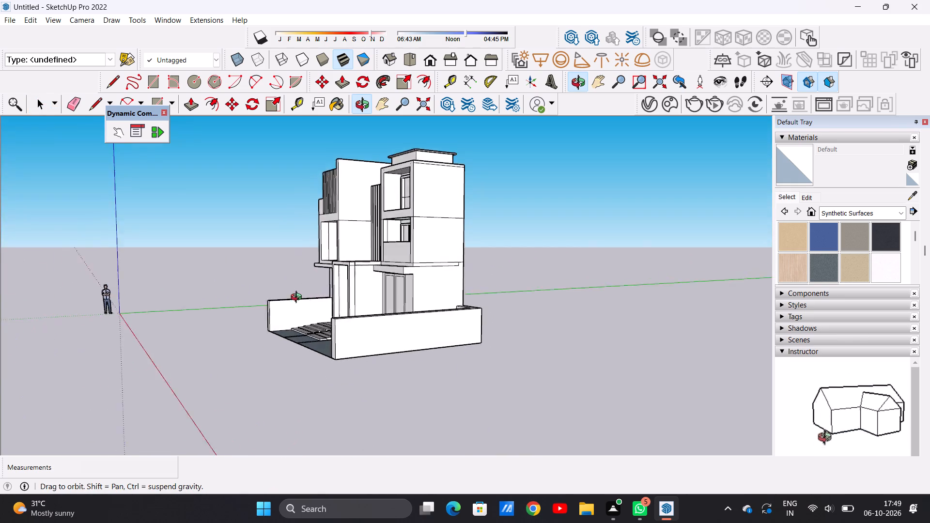
pyautogui.moveTo(298, 298); pyautogui.dragTo(384, 335, button='middle')
pyautogui.moveTo(361, 340); pyautogui.dragTo(476, 338, button='middle')
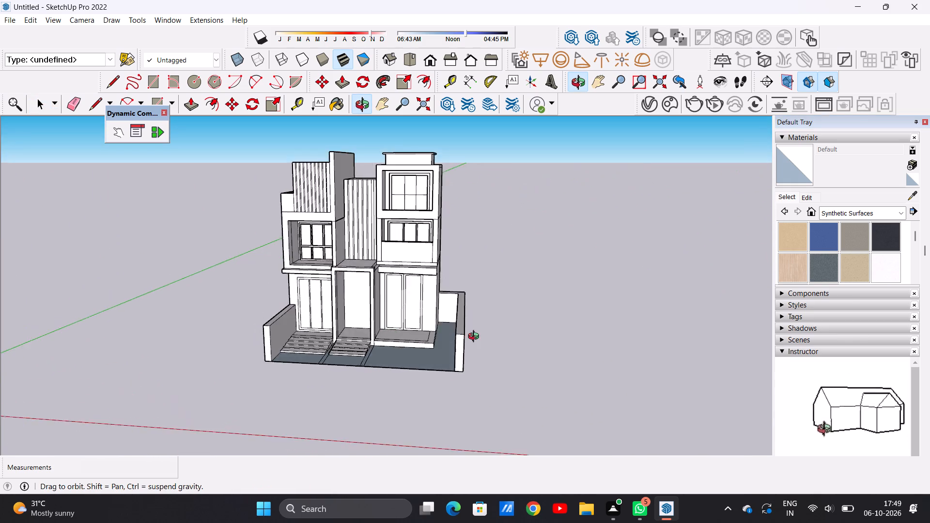
pyautogui.moveTo(476, 338); pyautogui.dragTo(552, 331, button='middle')
pyautogui.moveTo(548, 335); pyautogui.dragTo(480, 329, button='middle')
pyautogui.scroll(6, 433, 359)
pyautogui.scroll(-7, 433, 359)
pyautogui.moveTo(456, 334); pyautogui.dragTo(454, 375, button='middle')
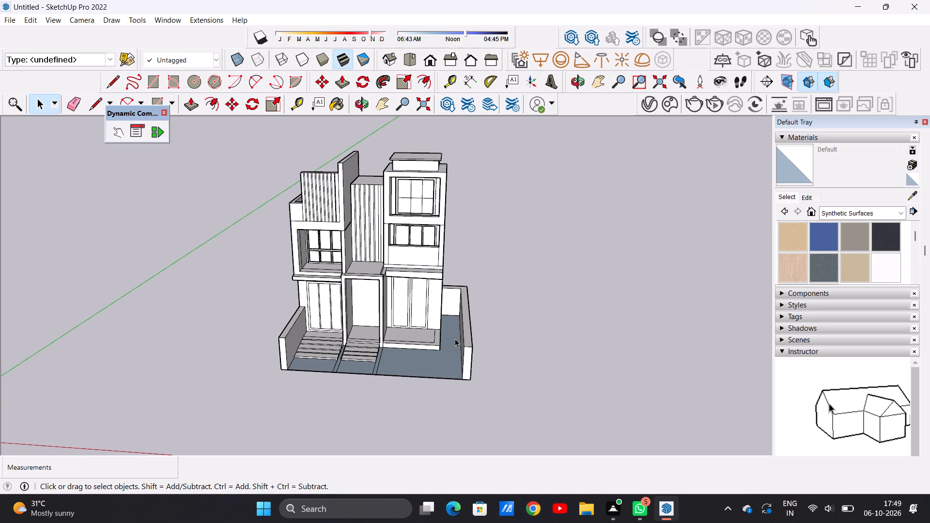
pyautogui.scroll(-6, 453, 338)
pyautogui.scroll(16, 427, 352)
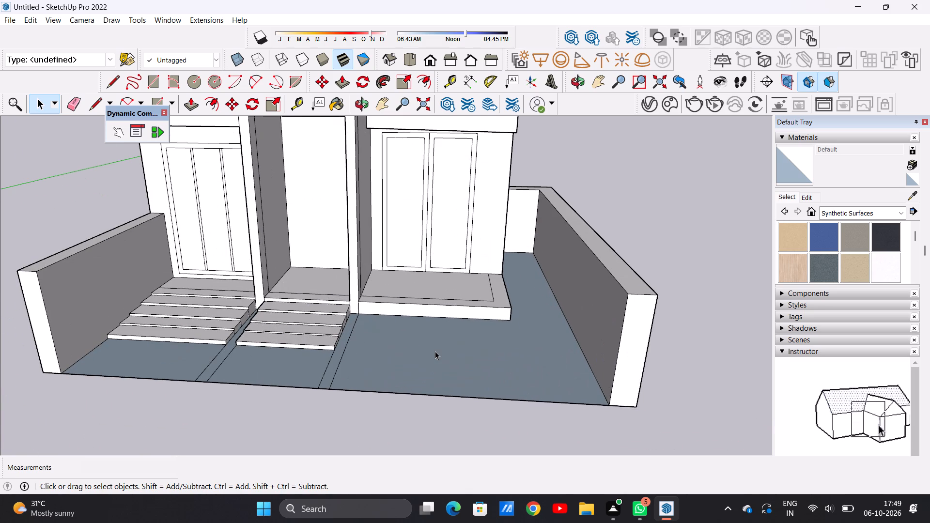
pyautogui.middleClick(523, 352)
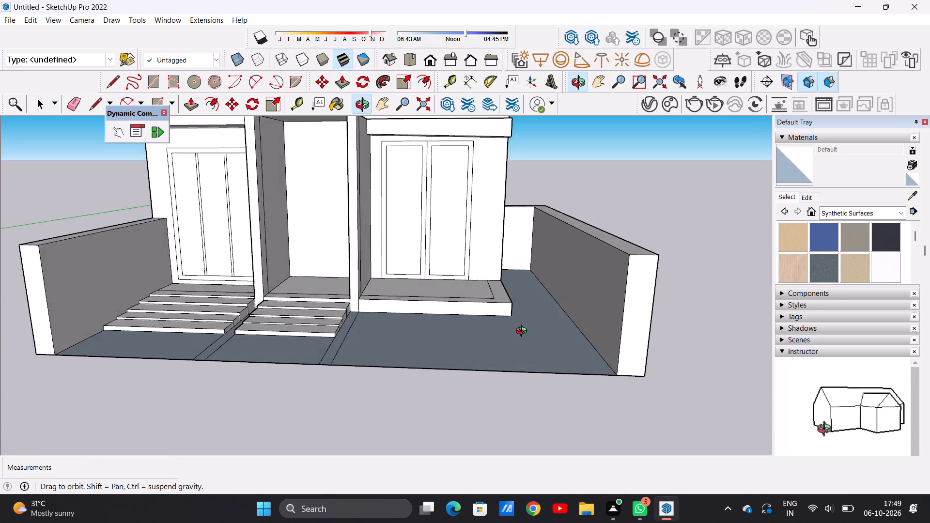
pyautogui.scroll(-10, 512, 355)
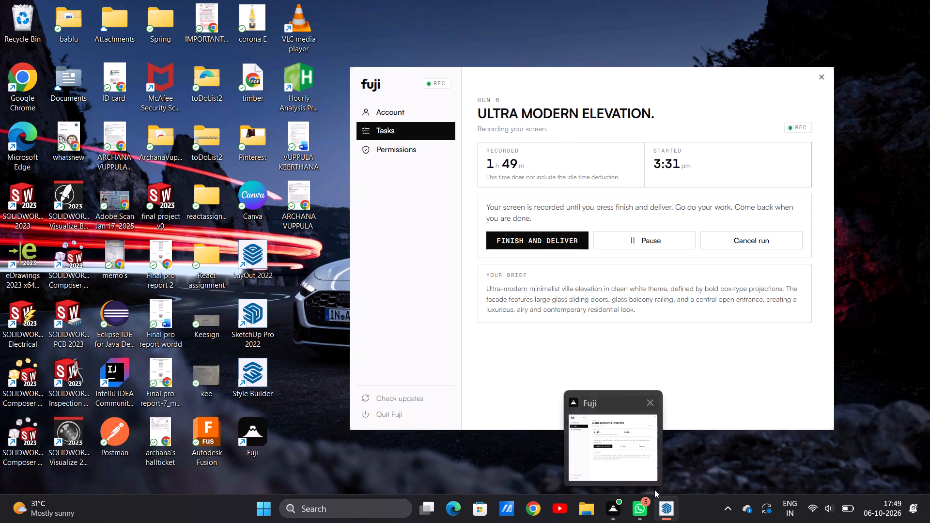
# Examine the porch, the entrance steps and the open ground inside the boundary walls.
pyautogui.click(646, 454)
pyautogui.scroll(3, 449, 331)
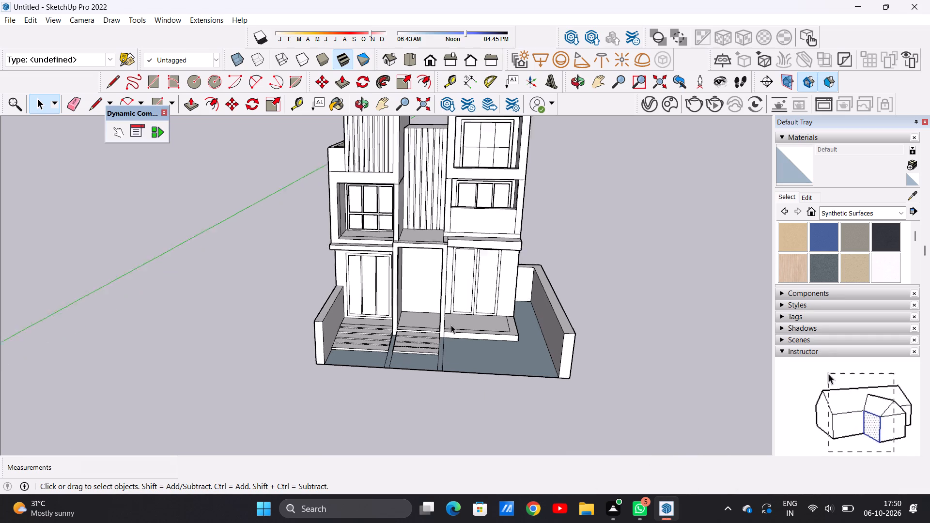
pyautogui.scroll(2, 451, 325)
pyautogui.scroll(-10, 358, 348)
pyautogui.scroll(8, 397, 338)
pyautogui.moveTo(404, 379); pyautogui.dragTo(414, 334, button='middle')
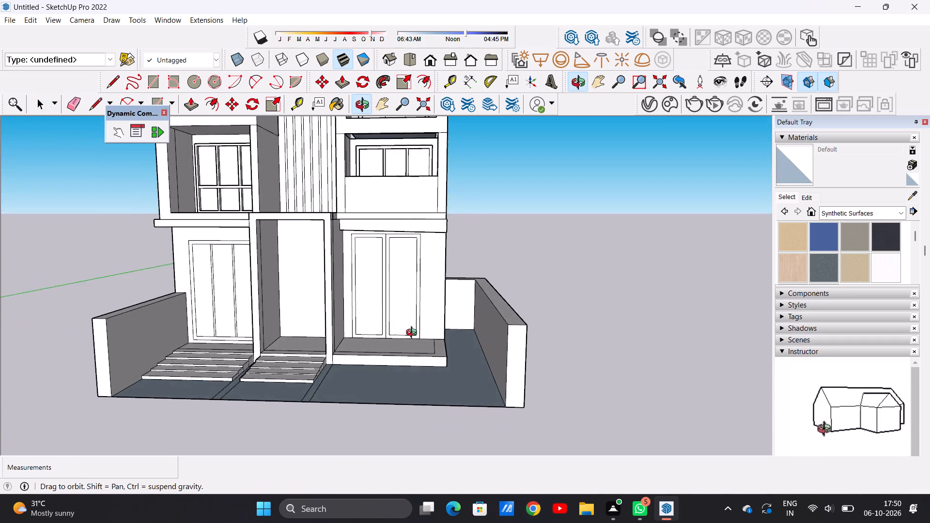
pyautogui.moveTo(414, 334); pyautogui.dragTo(411, 379, button='middle')
pyautogui.scroll(-10, 412, 378)
pyautogui.scroll(11, 439, 372)
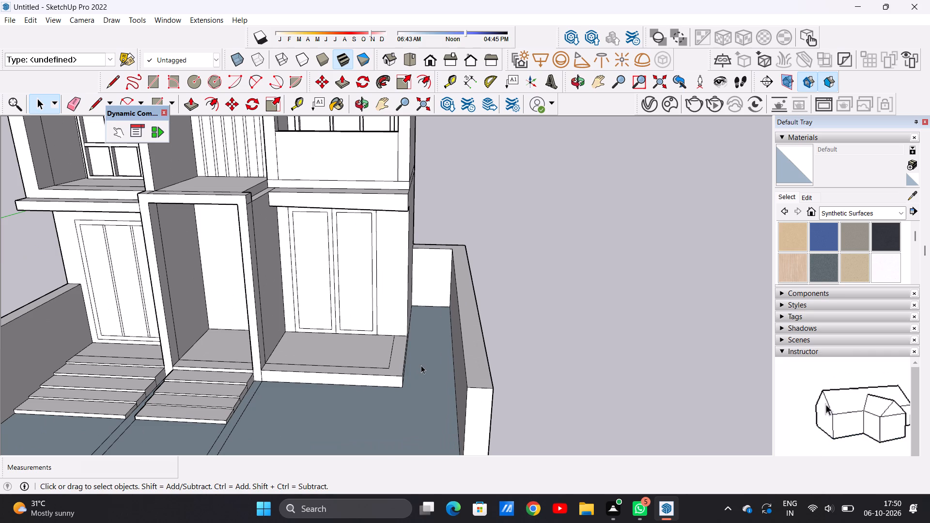
pyautogui.scroll(-13, 421, 365)
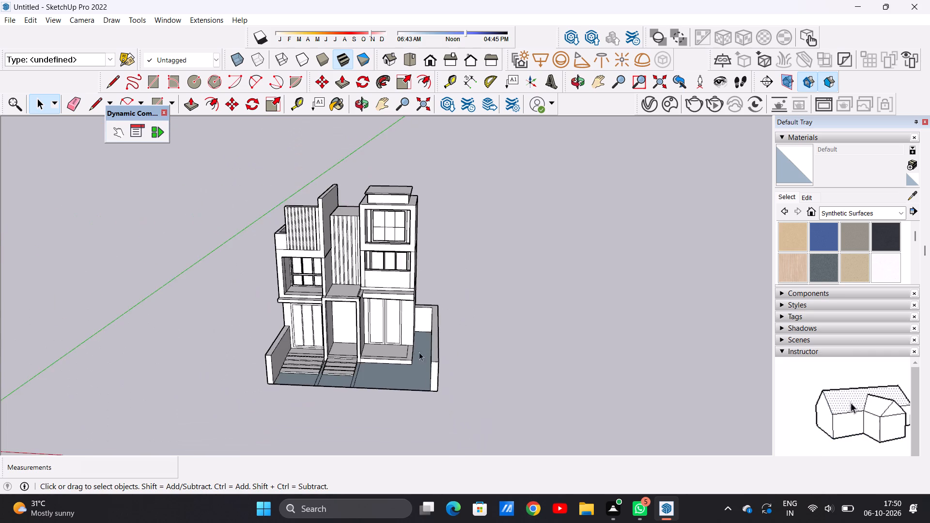
pyautogui.moveTo(412, 354); pyautogui.dragTo(350, 415, button='middle')
pyautogui.scroll(11, 371, 368)
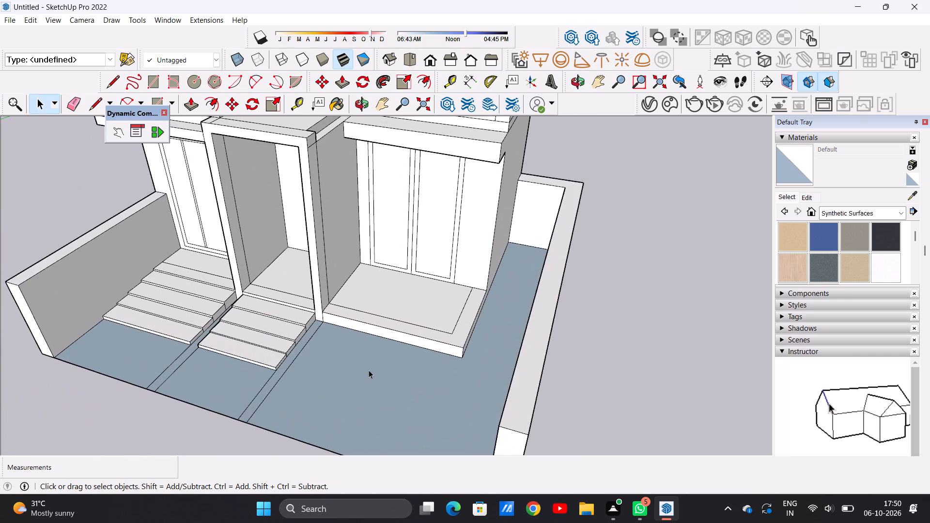
pyautogui.moveTo(369, 370); pyautogui.dragTo(381, 394, button='middle')
pyautogui.scroll(-7, 384, 372)
pyautogui.scroll(2, 383, 363)
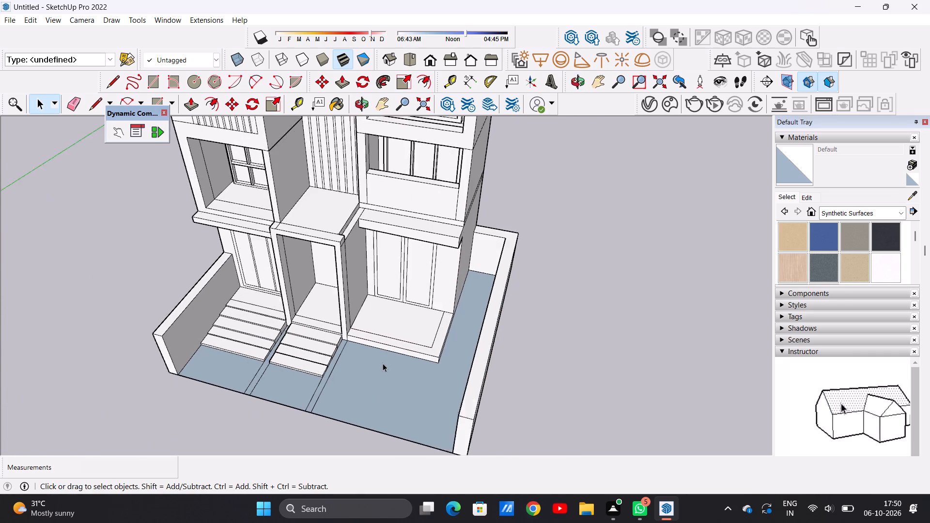
# Examine the front ground, the porch and the upper facade with its ribbed panels from several angles.
pyautogui.scroll(3, 383, 363)
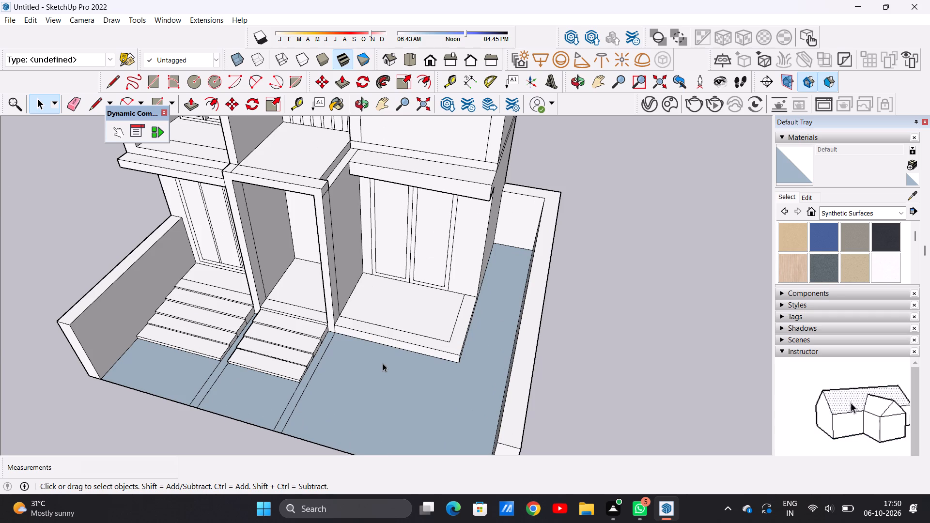
pyautogui.scroll(-6, 383, 363)
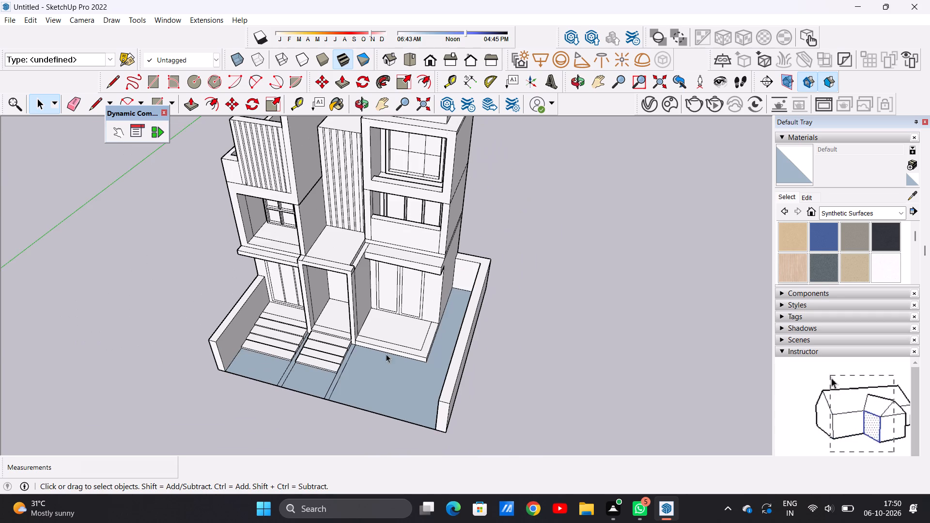
pyautogui.moveTo(388, 392); pyautogui.dragTo(465, 327, button='middle')
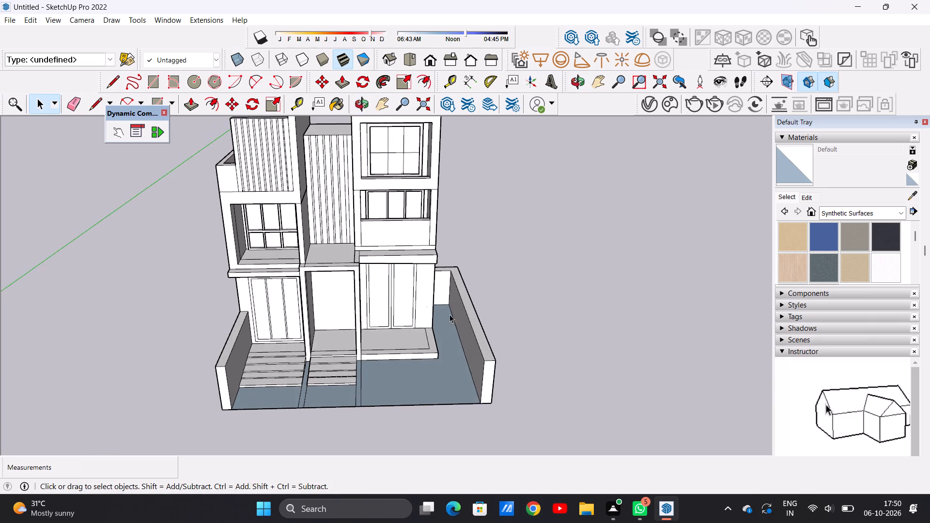
pyautogui.scroll(6, 351, 224)
pyautogui.moveTo(333, 232); pyautogui.dragTo(414, 257, button='middle')
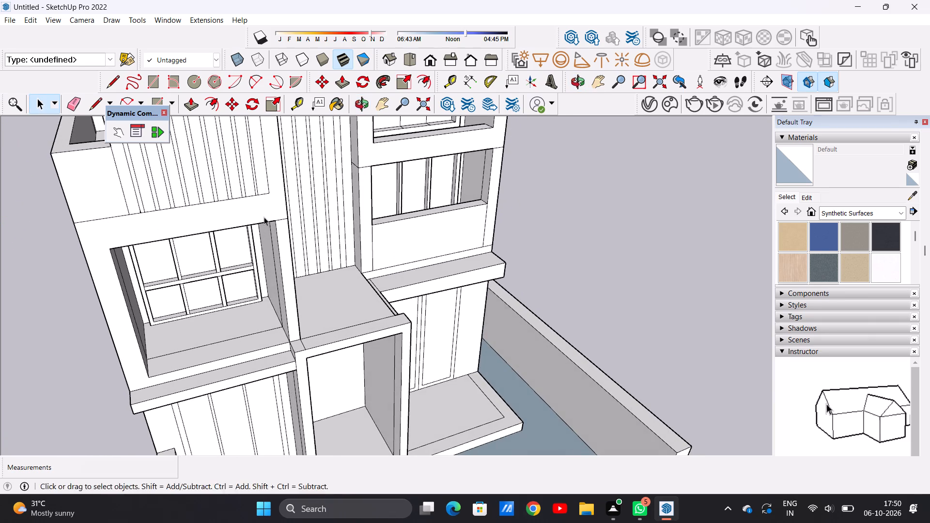
pyautogui.moveTo(264, 217); pyautogui.dragTo(144, 214, button='middle')
pyautogui.scroll(-6, 158, 232)
pyautogui.scroll(1, 164, 235)
pyautogui.scroll(-2, 165, 235)
pyautogui.scroll(7, 257, 97)
pyautogui.scroll(3, 253, 157)
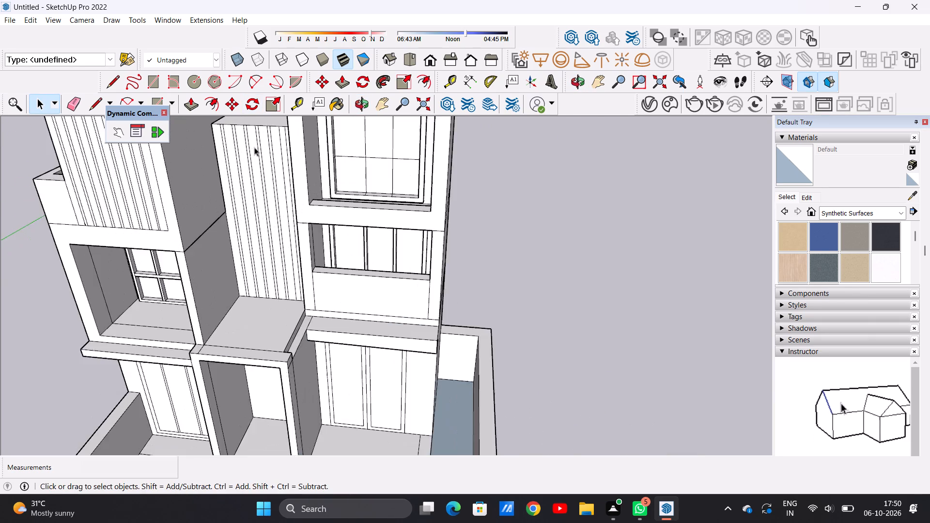
# Push/Pull the first wide vertical strip of the recessed central ribbed panel out about 4 7/8".
pyautogui.scroll(8, 254, 147)
pyautogui.moveTo(236, 166); pyautogui.dragTo(346, 154, button='middle')
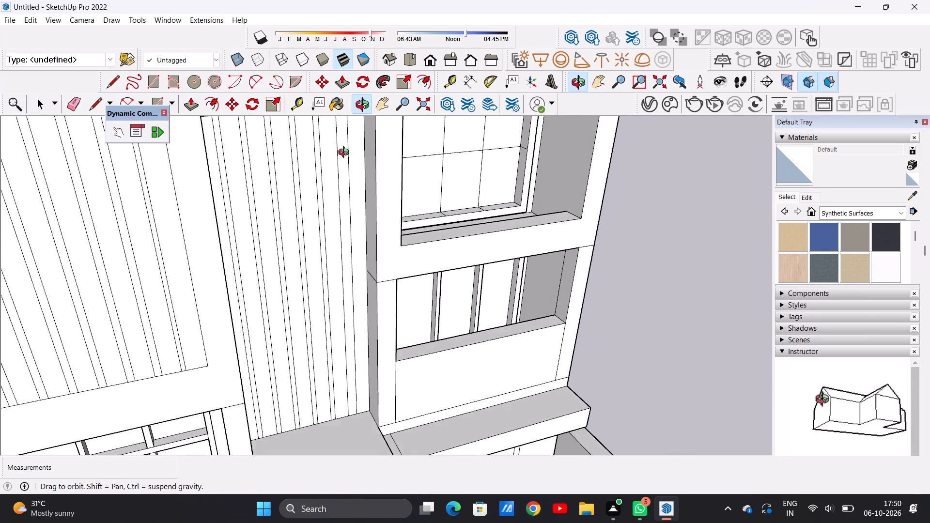
pyautogui.moveTo(346, 154); pyautogui.dragTo(278, 165, button='middle')
pyautogui.scroll(6, 212, 165)
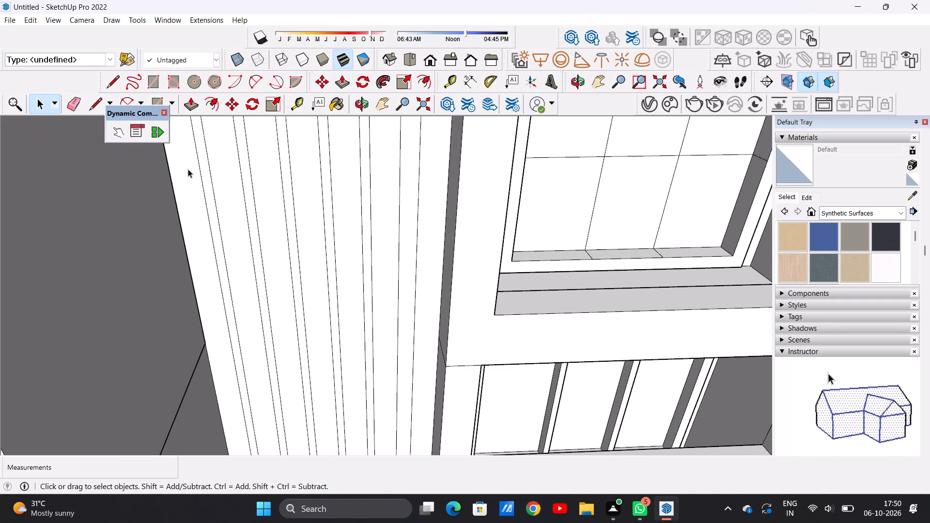
pyautogui.press('p')
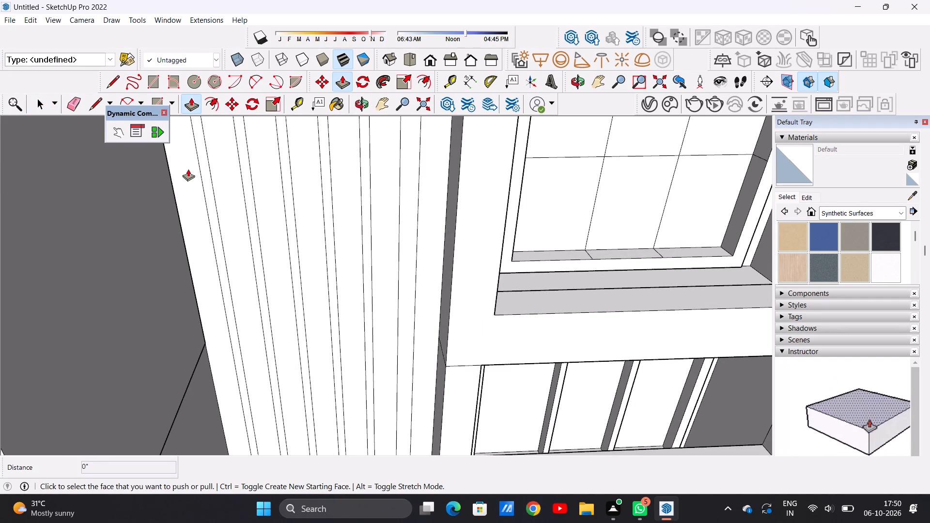
pyautogui.click(189, 179)
pyautogui.scroll(-3, 184, 190)
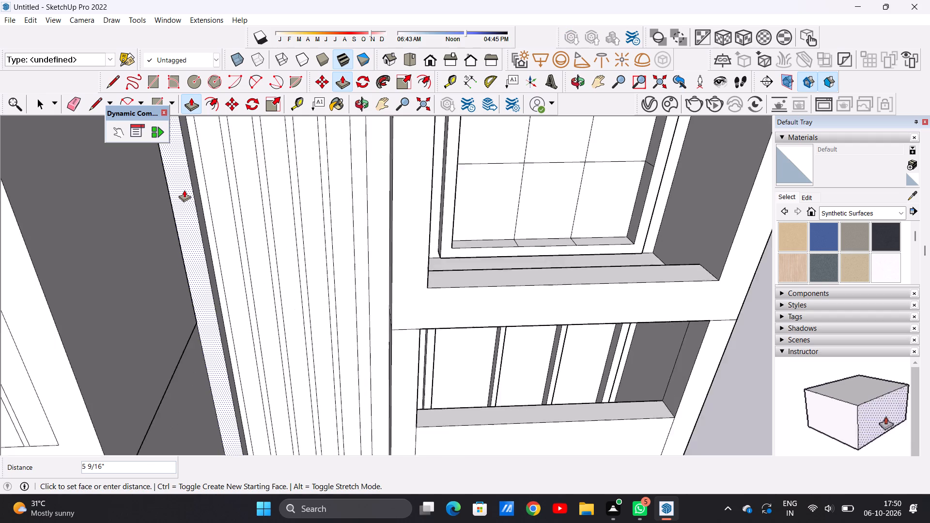
pyautogui.scroll(-8, 184, 190)
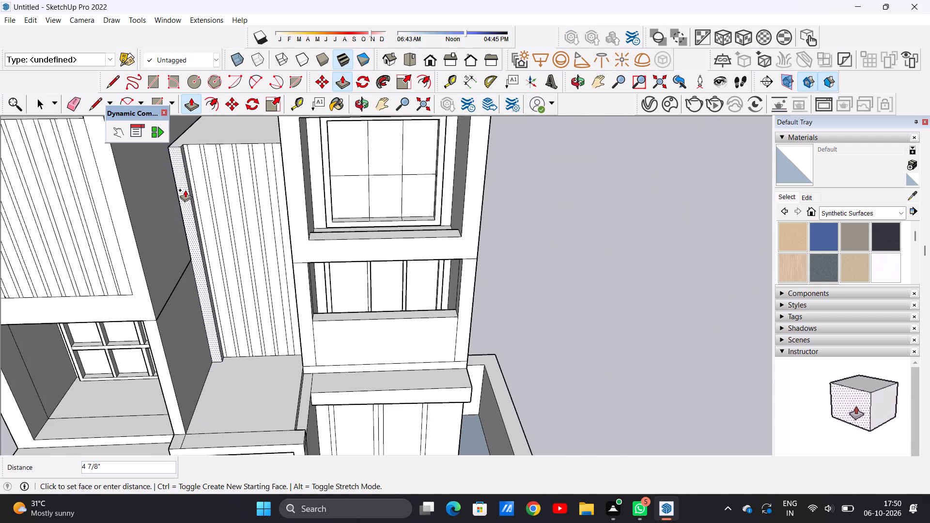
pyautogui.click(185, 190)
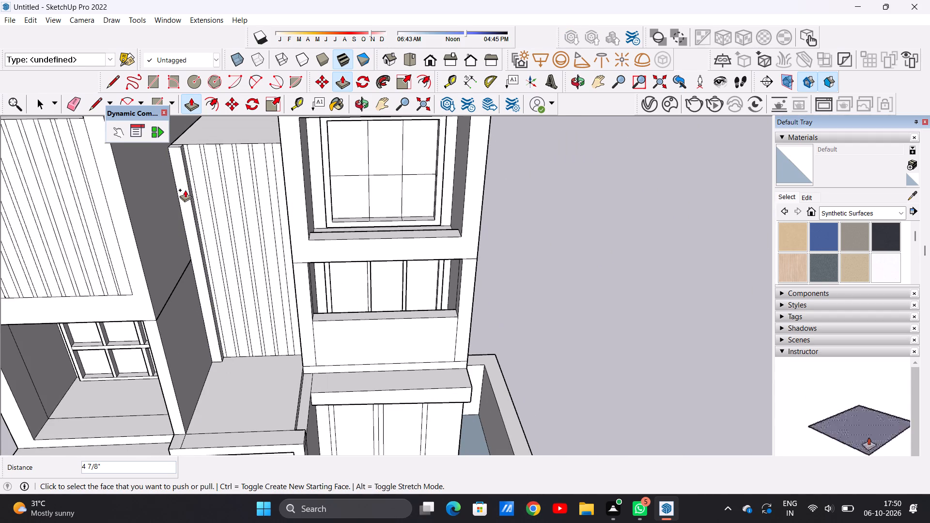
# Push/Pull the remaining six wide strips of the central panel out about 4 7/8", flush with the first slat.
pyautogui.scroll(10, 184, 159)
pyautogui.click(215, 164)
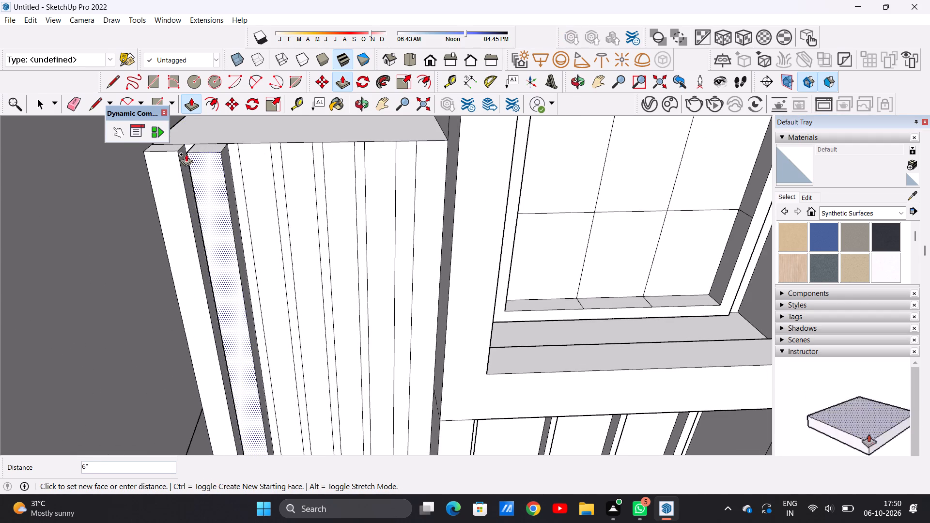
pyautogui.click(180, 152)
pyautogui.click(252, 151)
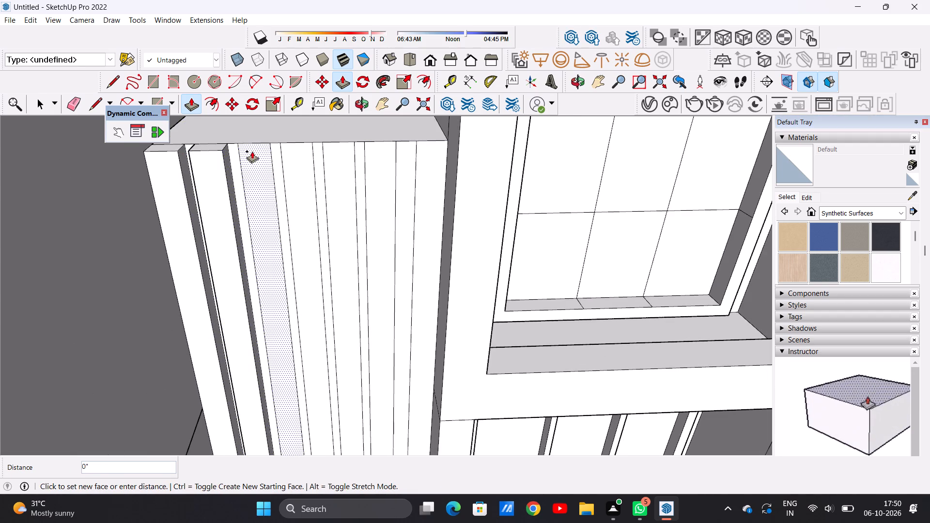
pyautogui.click(222, 154)
pyautogui.click(290, 150)
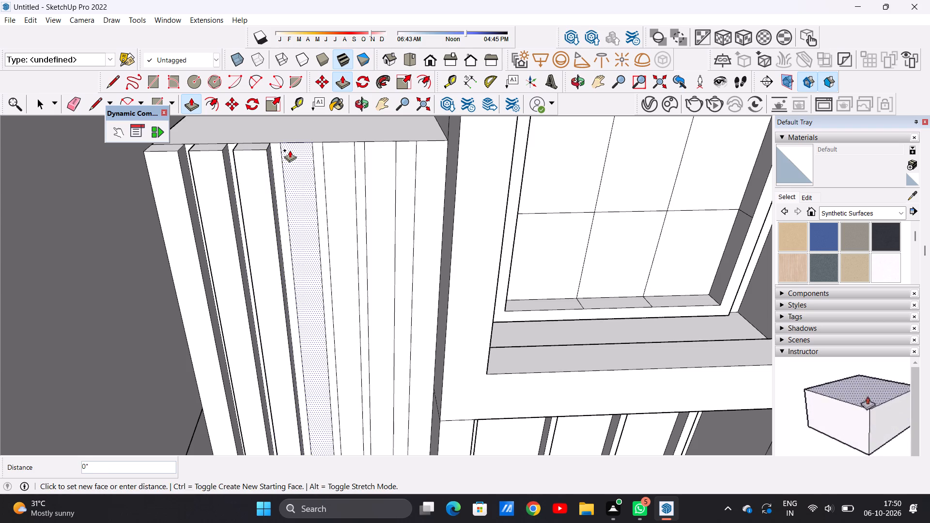
pyautogui.click(266, 153)
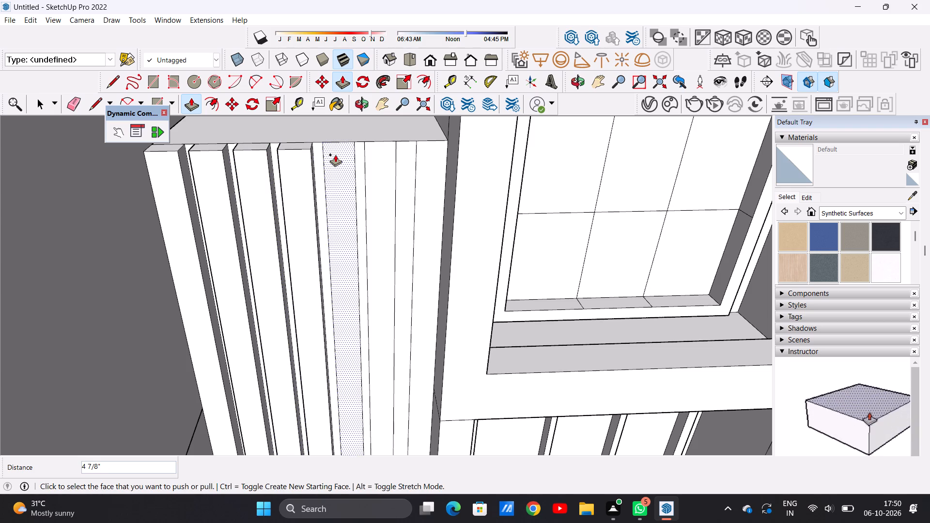
pyautogui.click(335, 154)
pyautogui.click(312, 154)
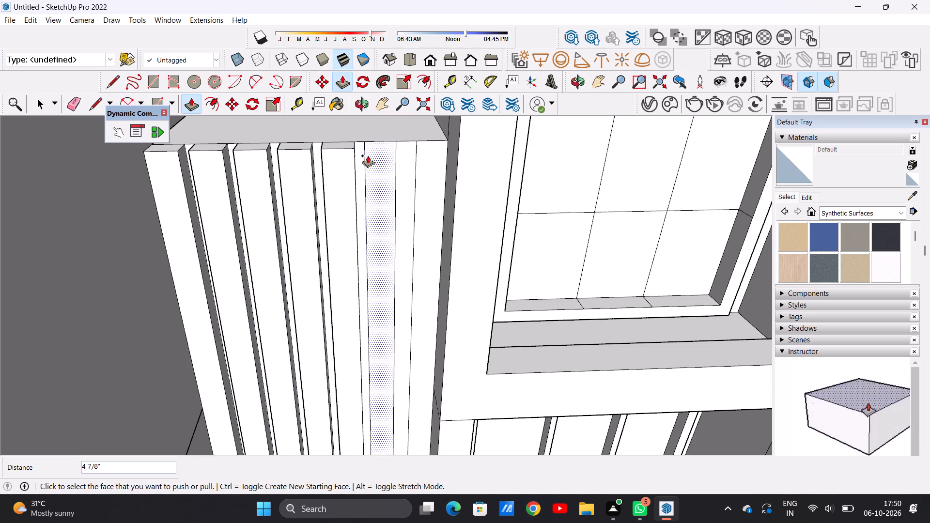
pyautogui.click(378, 150)
pyautogui.click(356, 152)
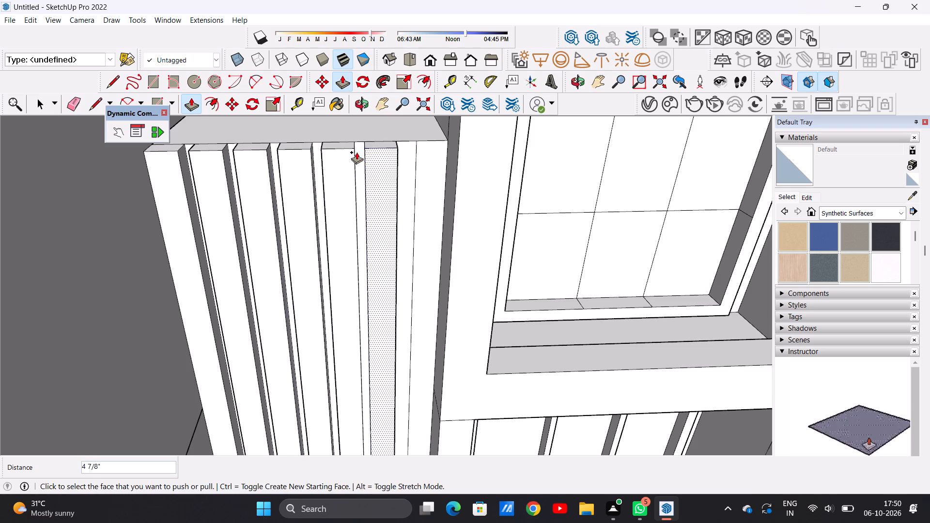
pyautogui.click(427, 153)
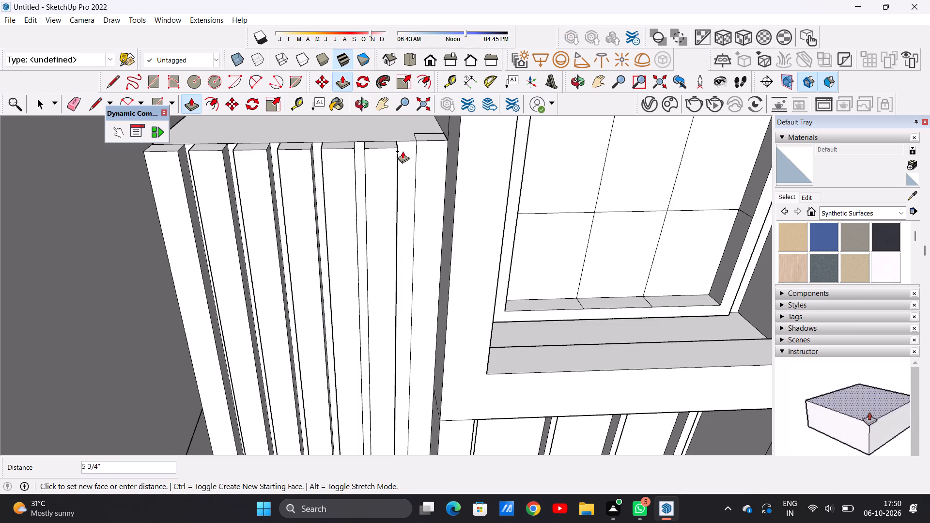
pyautogui.click(397, 150)
# Push/Pull the outermost wide strip of the ribbed panel fronting the upper side terrace out about 4 1/4".
pyautogui.scroll(-6, 387, 206)
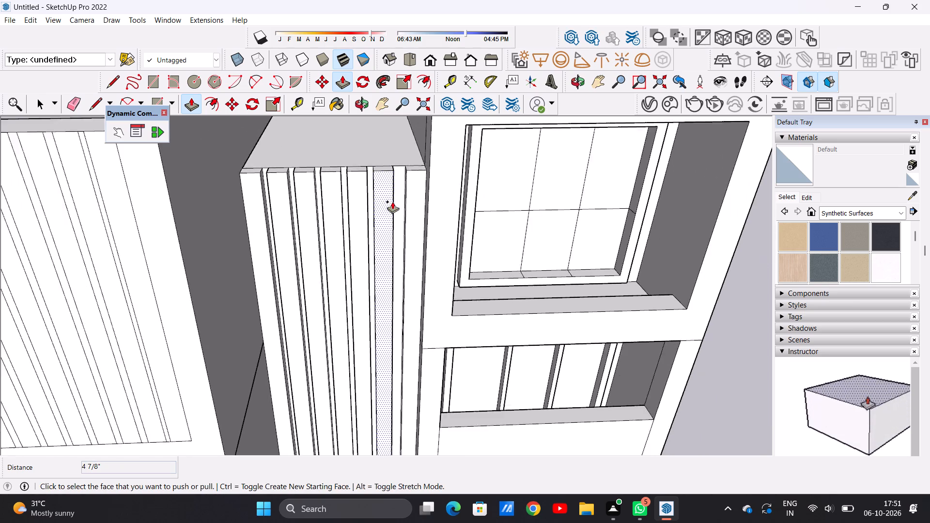
pyautogui.scroll(-14, 392, 201)
pyautogui.moveTo(296, 235); pyautogui.dragTo(406, 229, button='middle')
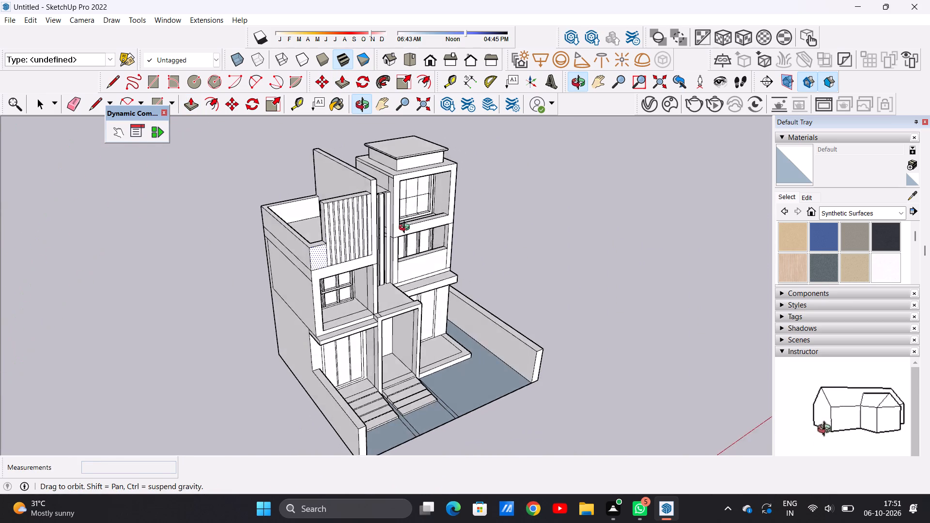
pyautogui.moveTo(406, 229); pyautogui.dragTo(403, 203, button='middle')
pyautogui.scroll(6, 330, 191)
pyautogui.scroll(-1, 345, 191)
pyautogui.scroll(11, 345, 191)
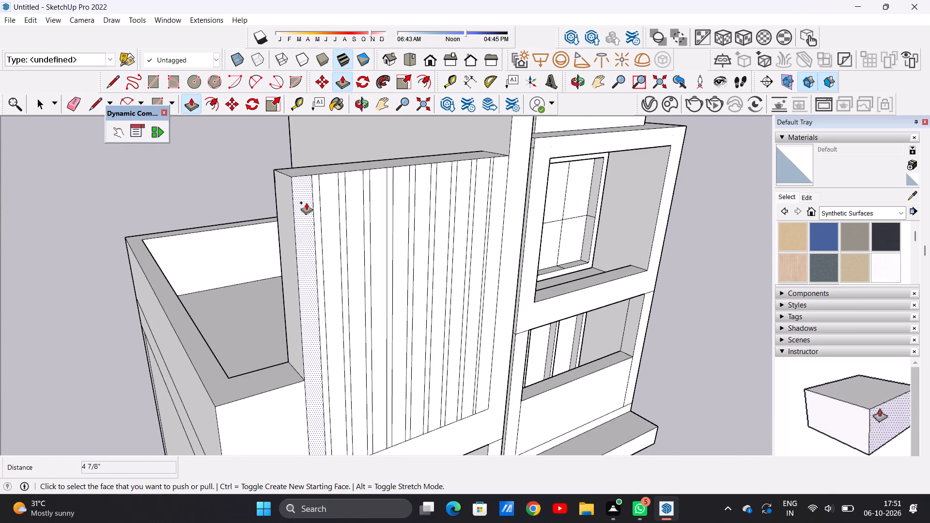
pyautogui.click(306, 202)
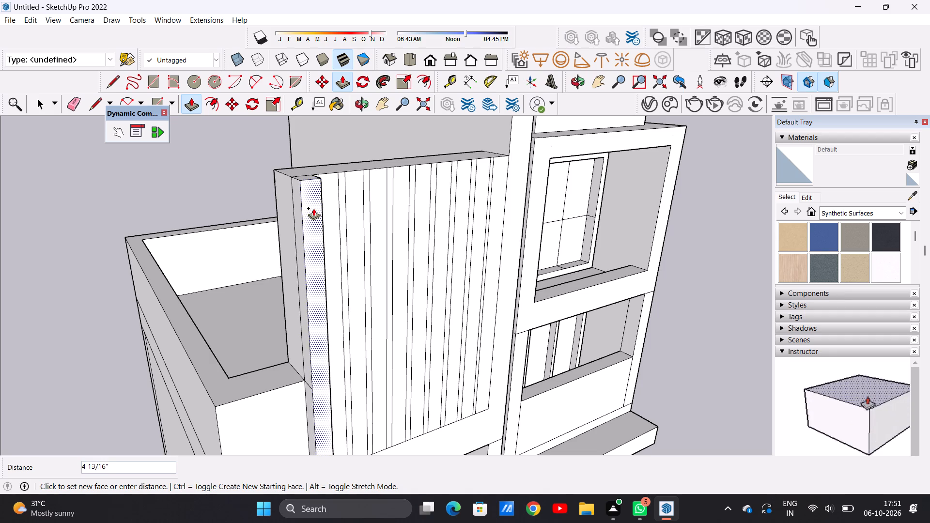
pyautogui.click(313, 207)
# Push/Pull the second, third and fourth wide strips of the terrace panel out about 4 1/4", flush with the first slat.
pyautogui.scroll(-5, 356, 198)
pyautogui.moveTo(368, 190); pyautogui.dragTo(255, 234, button='middle')
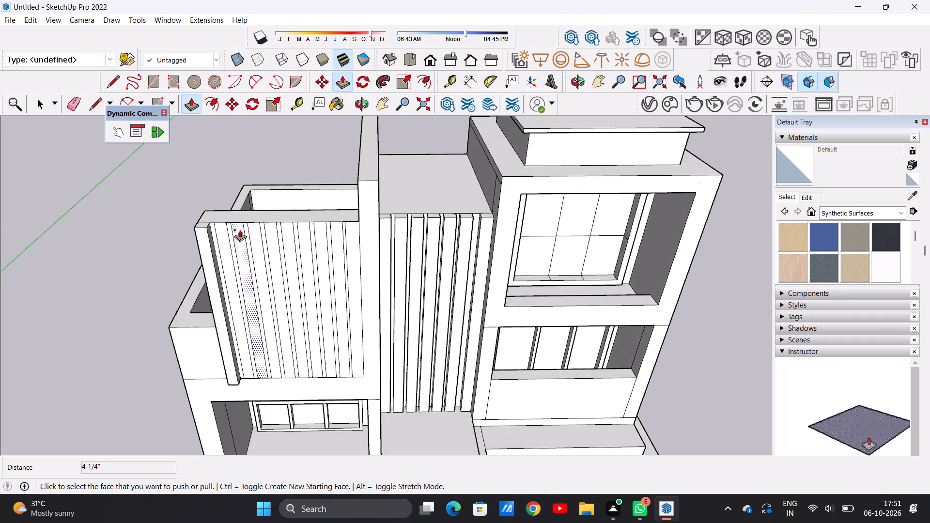
pyautogui.scroll(9, 231, 233)
pyautogui.click(205, 220)
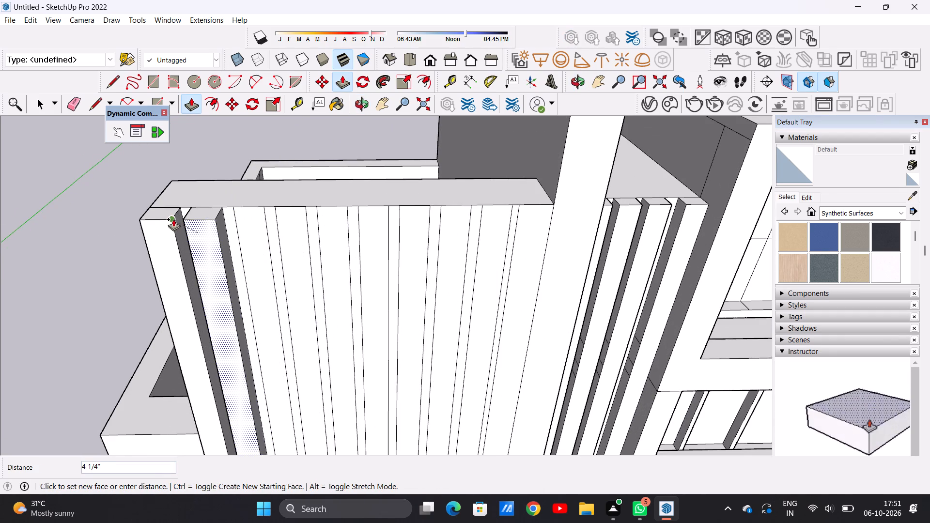
pyautogui.click(173, 219)
pyautogui.click(248, 209)
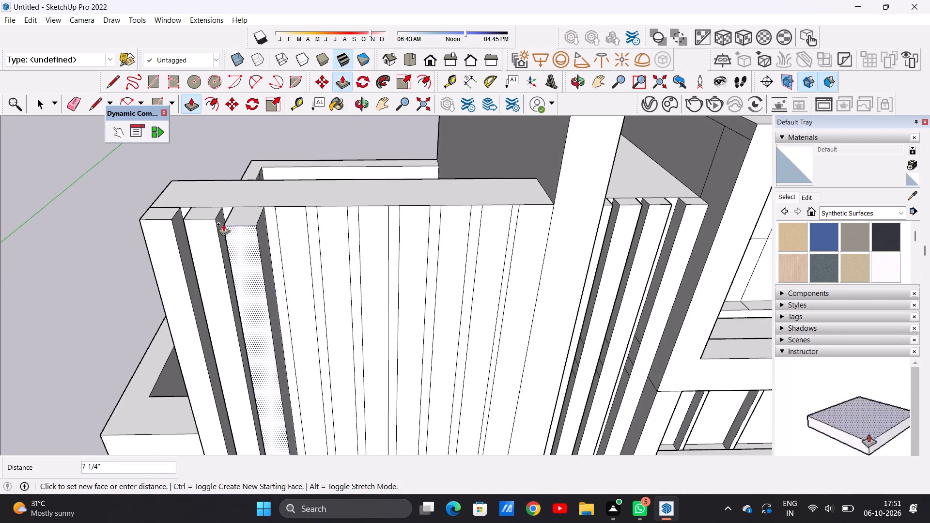
pyautogui.click(217, 222)
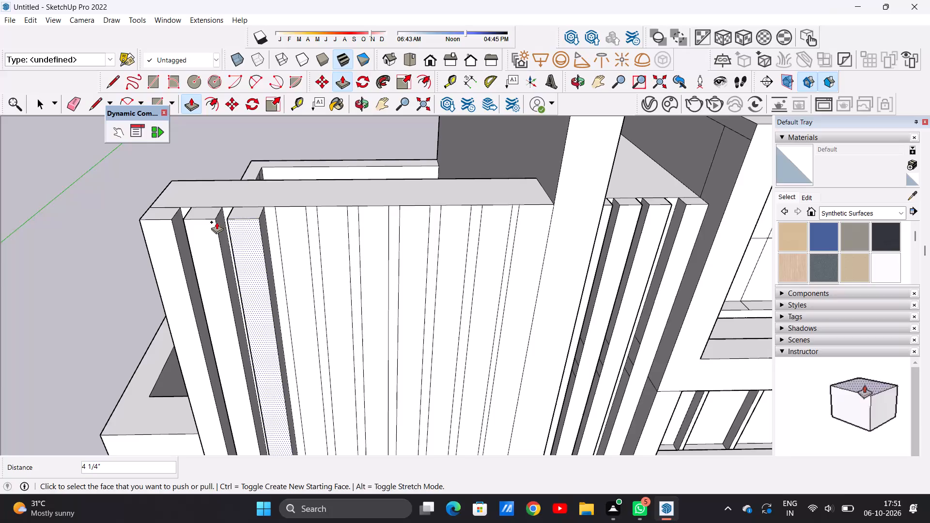
pyautogui.scroll(-10, 217, 222)
pyautogui.scroll(11, 278, 223)
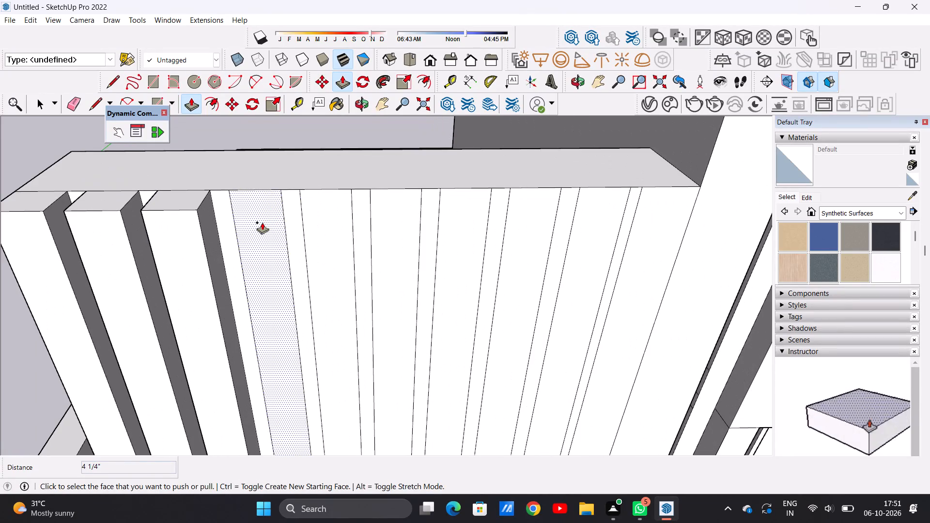
pyautogui.click(262, 222)
pyautogui.click(198, 215)
# Push/Pull the fifth, sixth and seventh wide strips of the terrace panel out about 4 1/4", matching the raised slats.
pyautogui.scroll(-2, 278, 252)
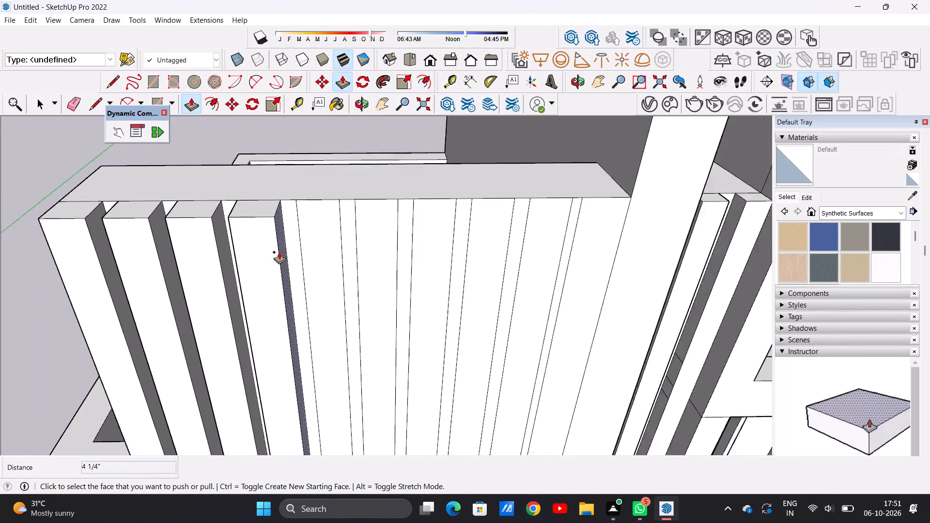
pyautogui.scroll(-11, 279, 252)
pyautogui.scroll(12, 303, 236)
pyautogui.click(297, 235)
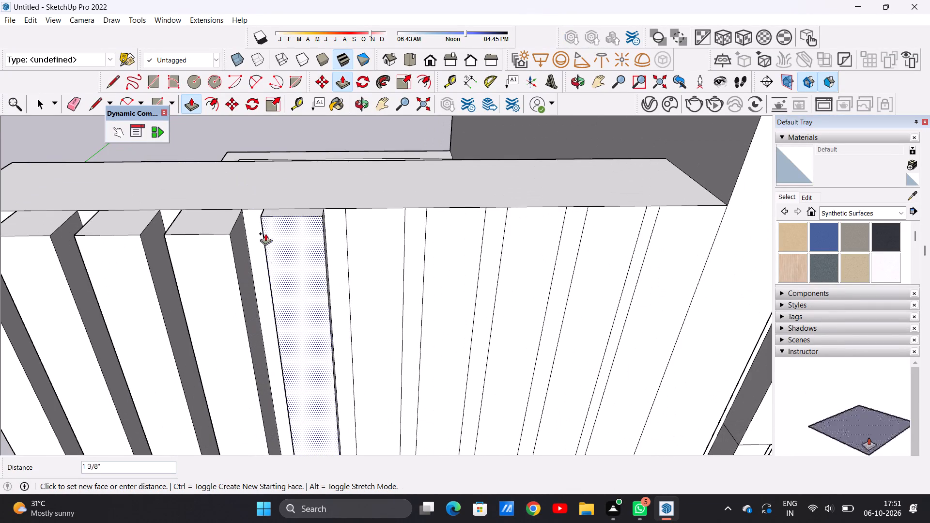
pyautogui.click(232, 238)
pyautogui.scroll(-7, 281, 244)
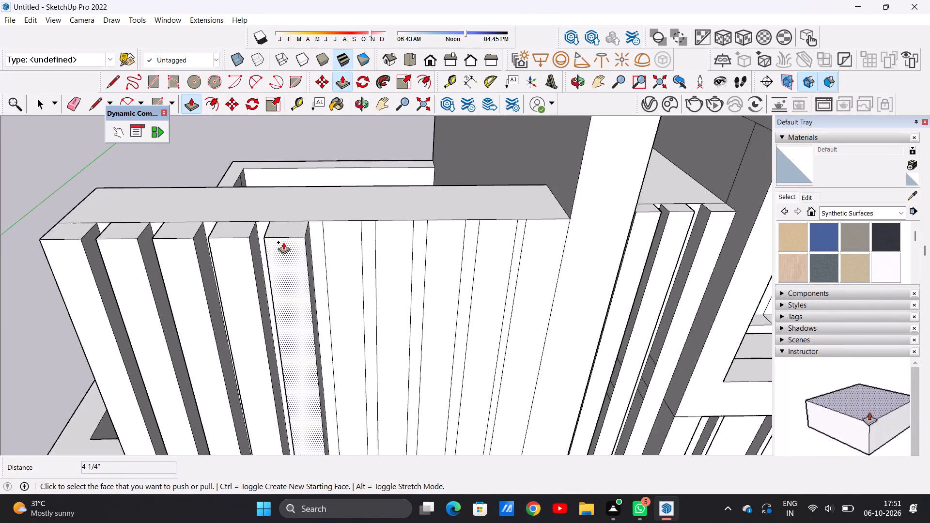
pyautogui.scroll(-2, 283, 242)
pyautogui.scroll(9, 315, 234)
pyautogui.click(318, 233)
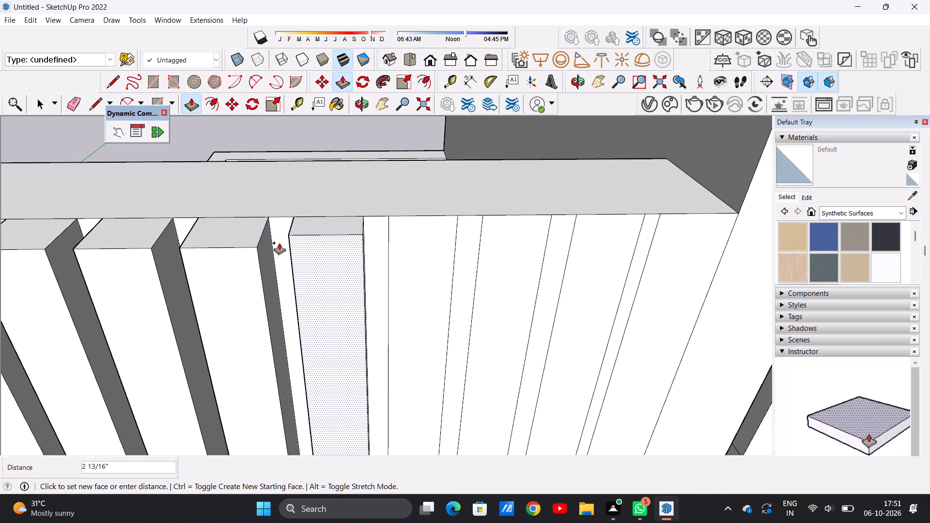
pyautogui.click(258, 248)
pyautogui.scroll(-15, 286, 238)
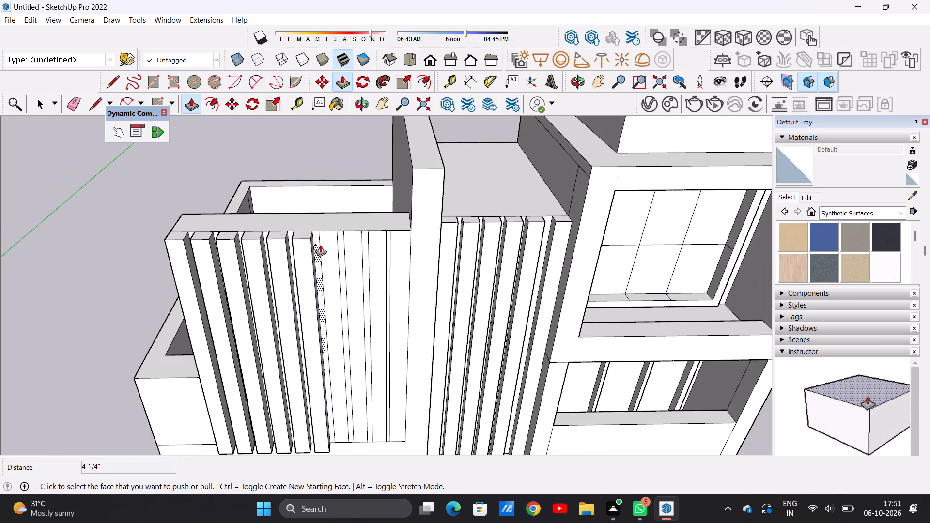
pyautogui.scroll(12, 325, 245)
pyautogui.click(319, 231)
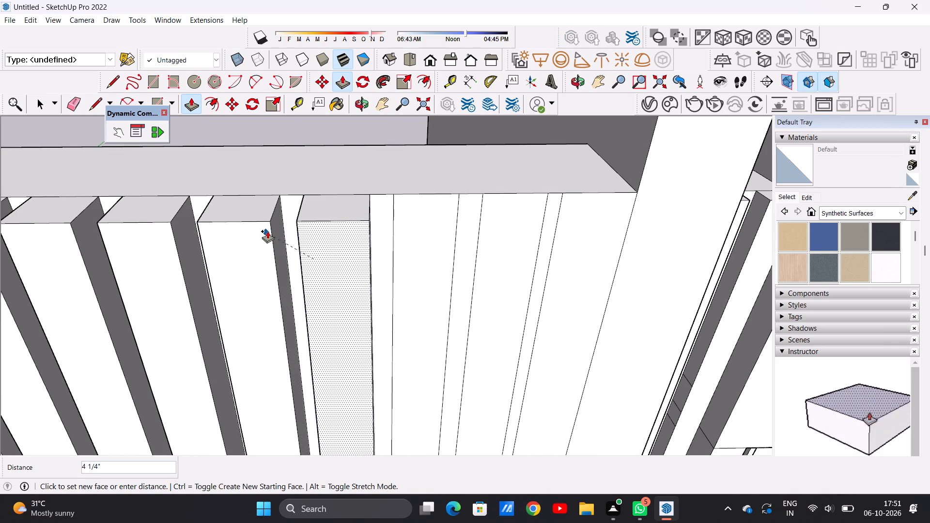
pyautogui.click(271, 225)
# Push/Pull the last three wide strips of the upper side terrace's ribbed panel out about 4 1/4", flush with the raised slats.
pyautogui.scroll(-3, 347, 273)
pyautogui.scroll(1, 347, 273)
pyautogui.scroll(-8, 347, 273)
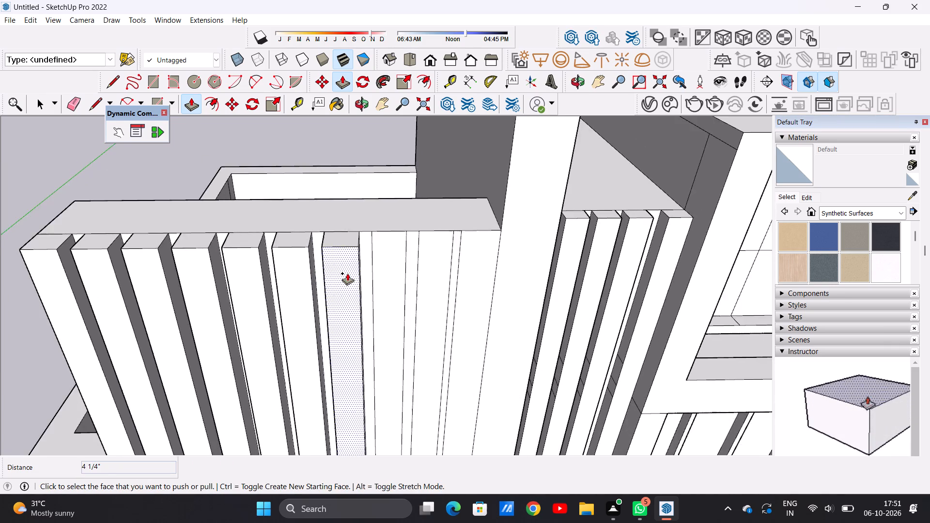
pyautogui.scroll(-3, 347, 273)
pyautogui.scroll(14, 374, 269)
pyautogui.click(362, 253)
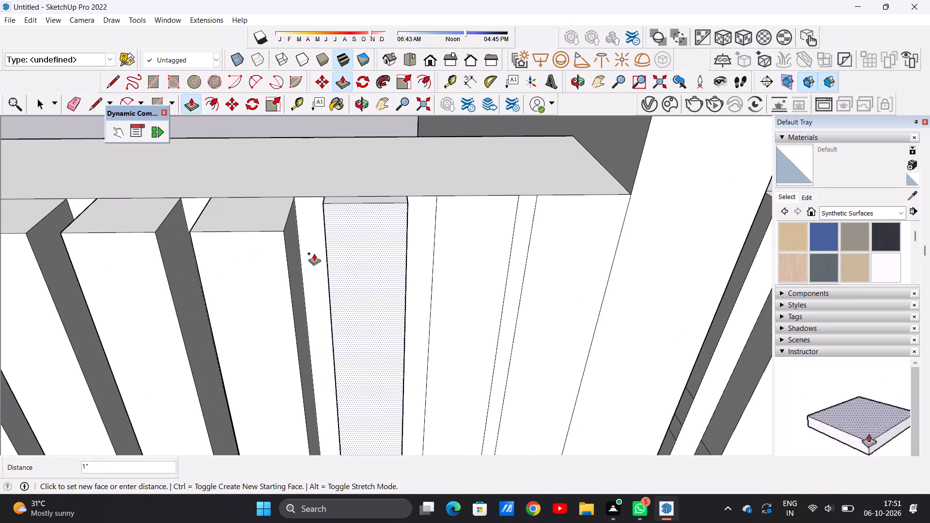
pyautogui.click(287, 233)
pyautogui.scroll(-9, 334, 259)
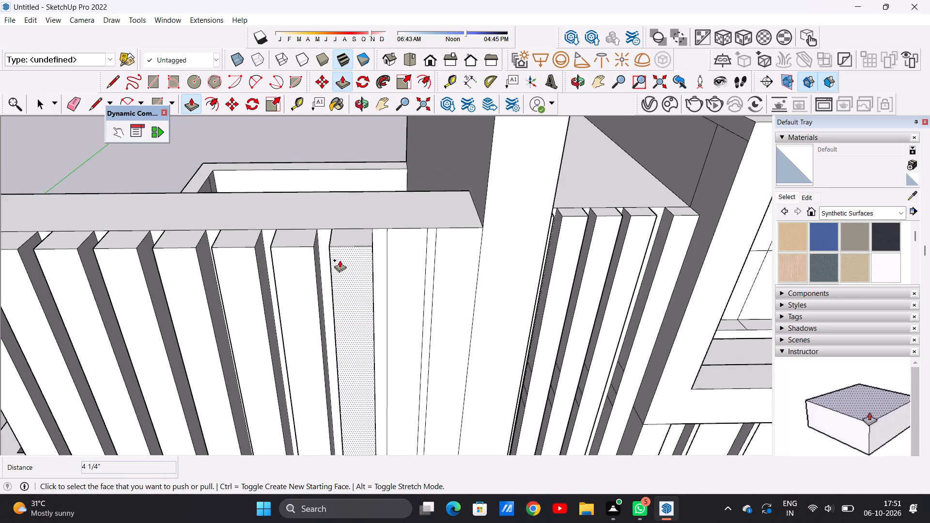
pyautogui.scroll(11, 396, 245)
pyautogui.click(391, 244)
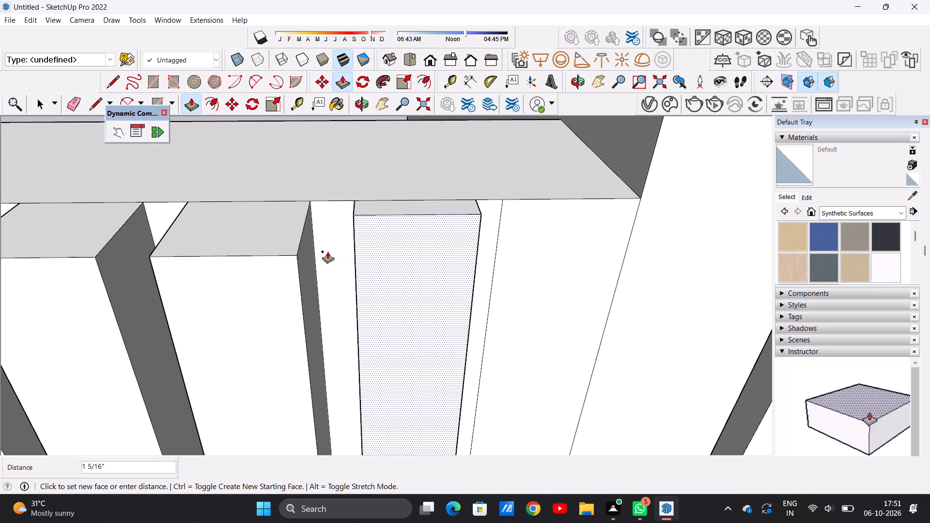
pyautogui.click(298, 253)
pyautogui.scroll(-10, 353, 258)
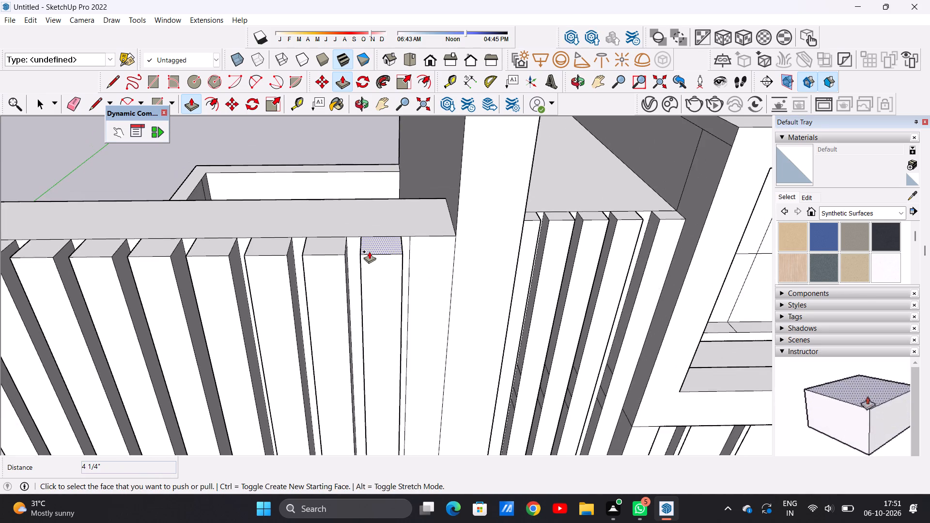
pyautogui.scroll(-8, 369, 251)
pyautogui.scroll(11, 407, 247)
pyautogui.click(401, 248)
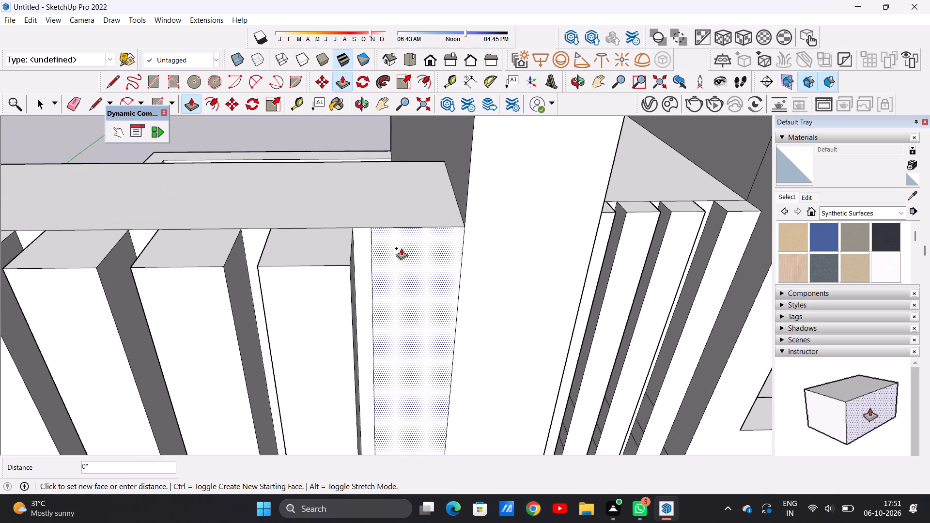
pyautogui.click(351, 264)
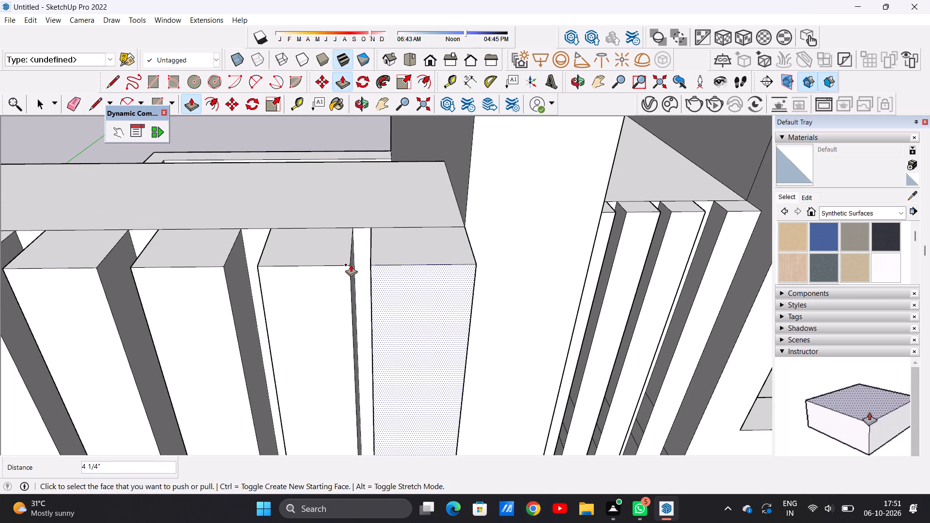
pyautogui.press('space')
# Examine the slatted front facade and the whole house with its walled front yard from several angles.
pyautogui.scroll(-20, 351, 264)
pyautogui.scroll(-2, 351, 264)
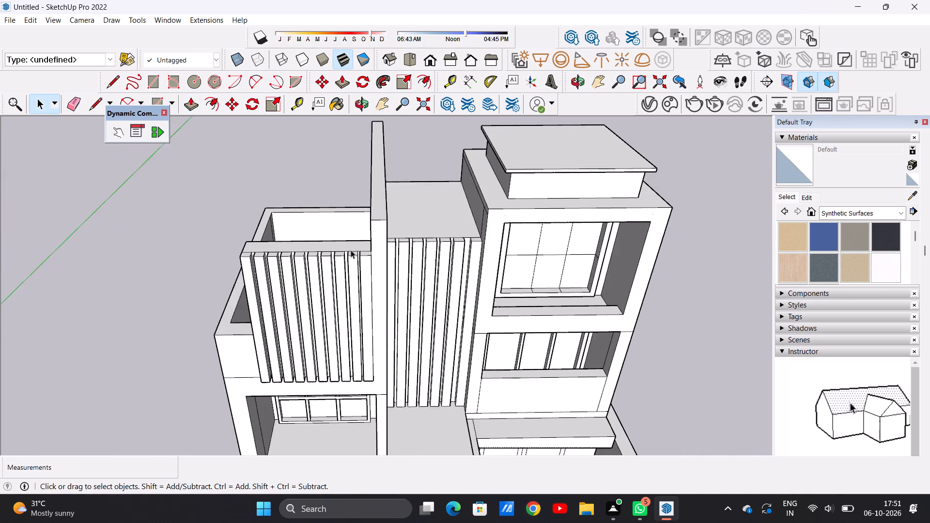
pyautogui.scroll(-5, 351, 250)
pyautogui.moveTo(361, 322); pyautogui.dragTo(371, 234, button='middle')
pyautogui.scroll(-4, 369, 234)
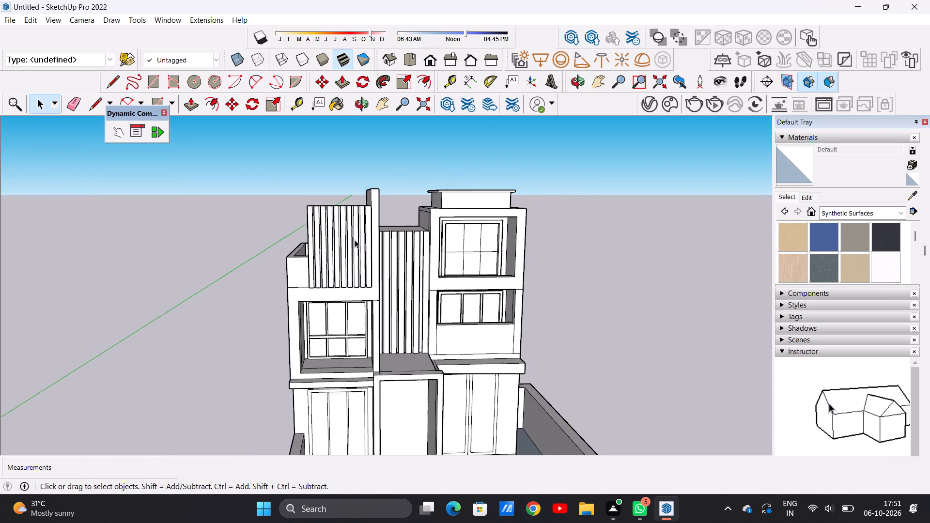
pyautogui.scroll(-3, 355, 240)
pyautogui.moveTo(458, 277); pyautogui.dragTo(293, 307, button='middle')
pyautogui.scroll(7, 361, 276)
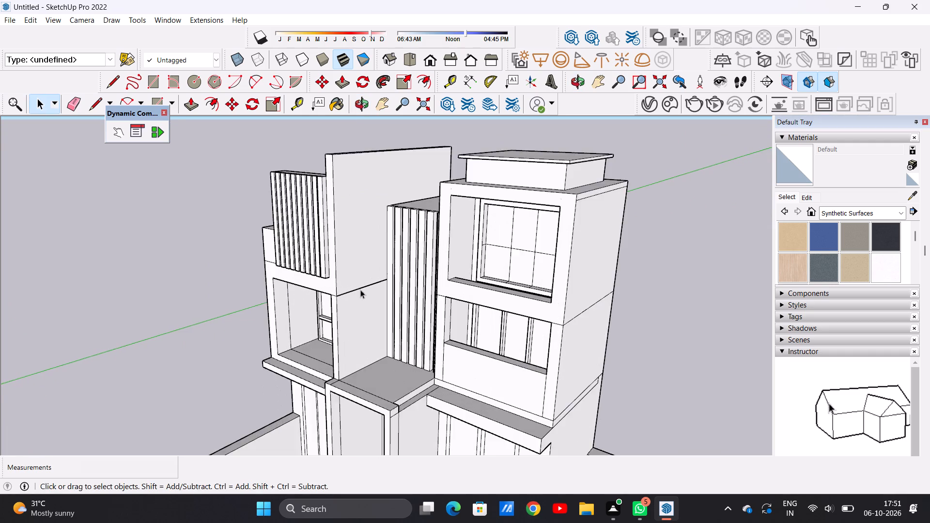
pyautogui.scroll(6, 360, 290)
pyautogui.scroll(-12, 350, 288)
pyautogui.moveTo(338, 301); pyautogui.dragTo(467, 280, button='middle')
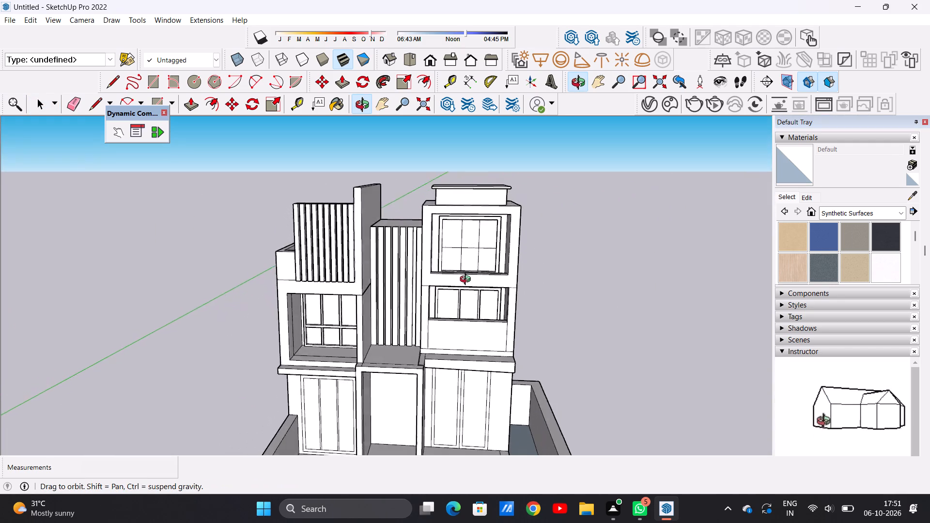
pyautogui.moveTo(467, 280); pyautogui.dragTo(477, 268, button='middle')
pyautogui.scroll(-8, 369, 273)
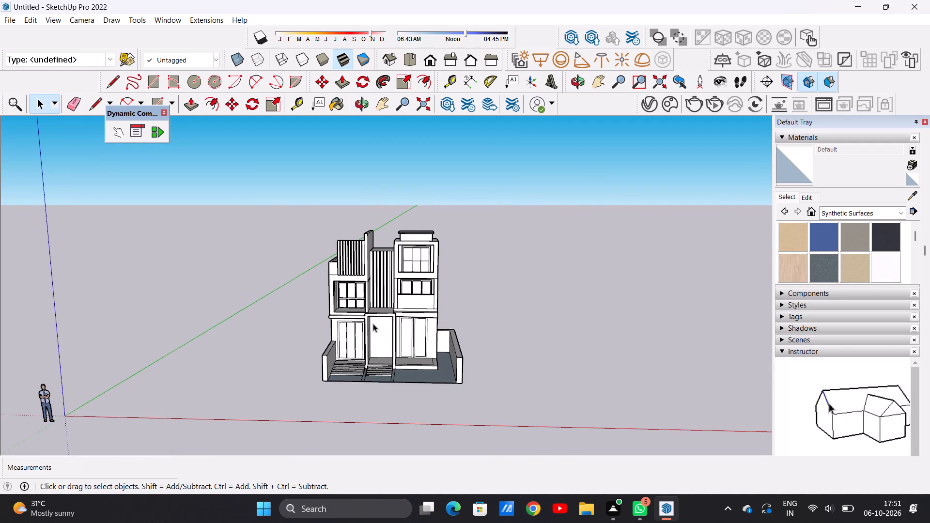
pyautogui.scroll(6, 374, 327)
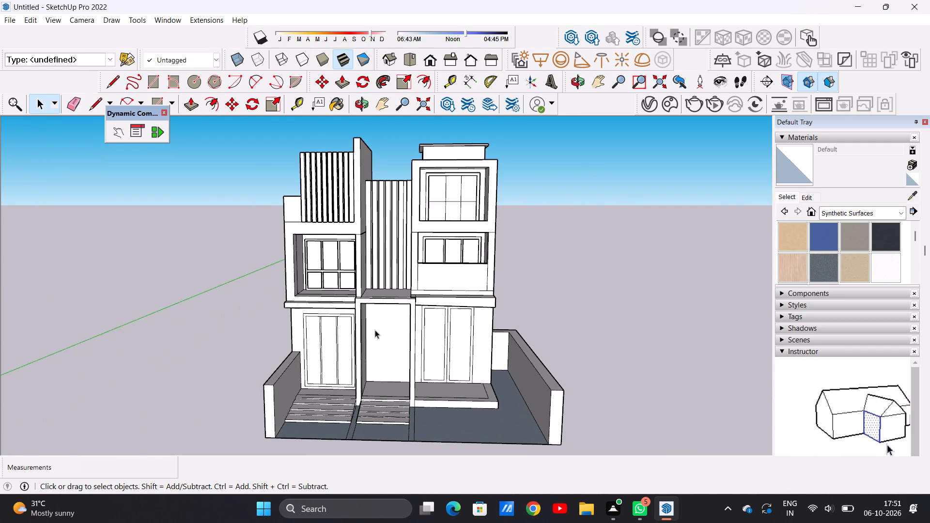
pyautogui.scroll(-6, 381, 330)
pyautogui.moveTo(456, 380); pyautogui.dragTo(329, 389, button='middle')
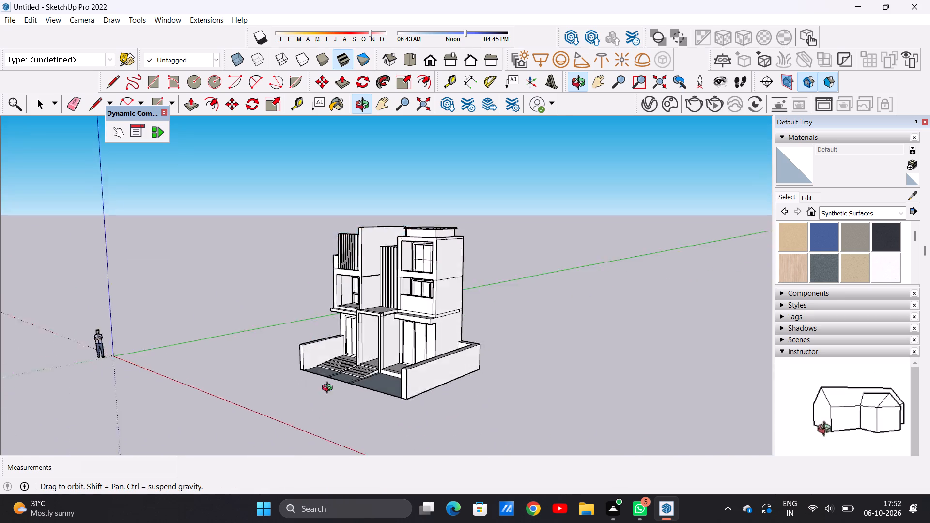
pyautogui.moveTo(329, 389); pyautogui.dragTo(469, 462, button='middle')
# Choose the Vegetation Grass Artificial material from the Landscaping, Fencing and Vegetation collection.
pyautogui.scroll(5, 457, 385)
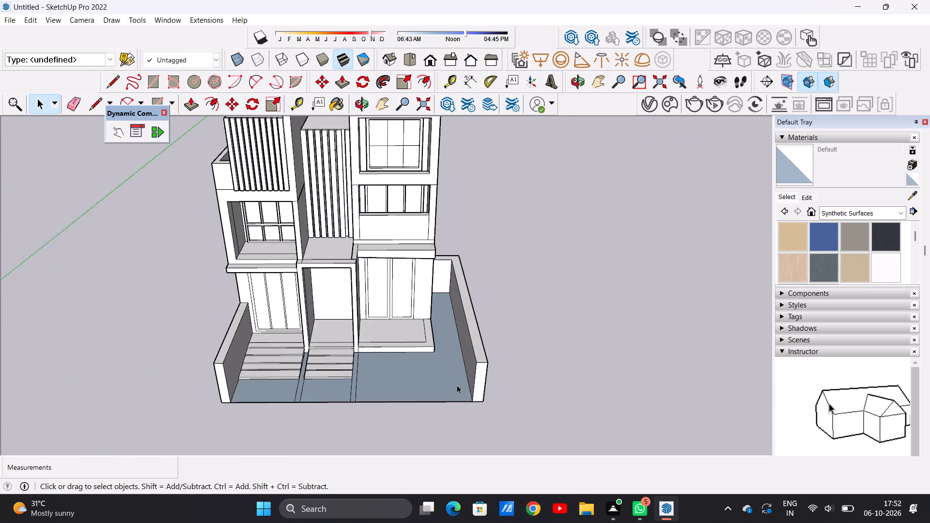
pyautogui.scroll(2, 457, 385)
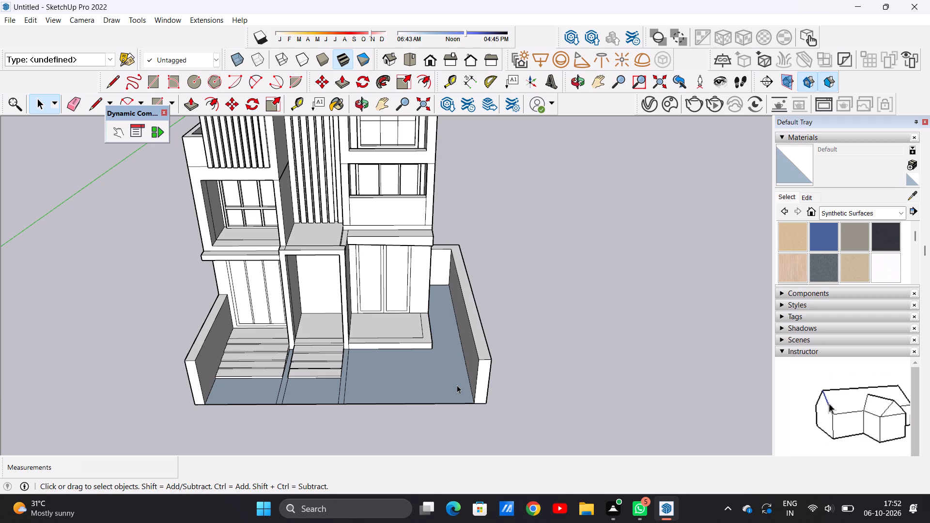
pyautogui.scroll(4, 422, 369)
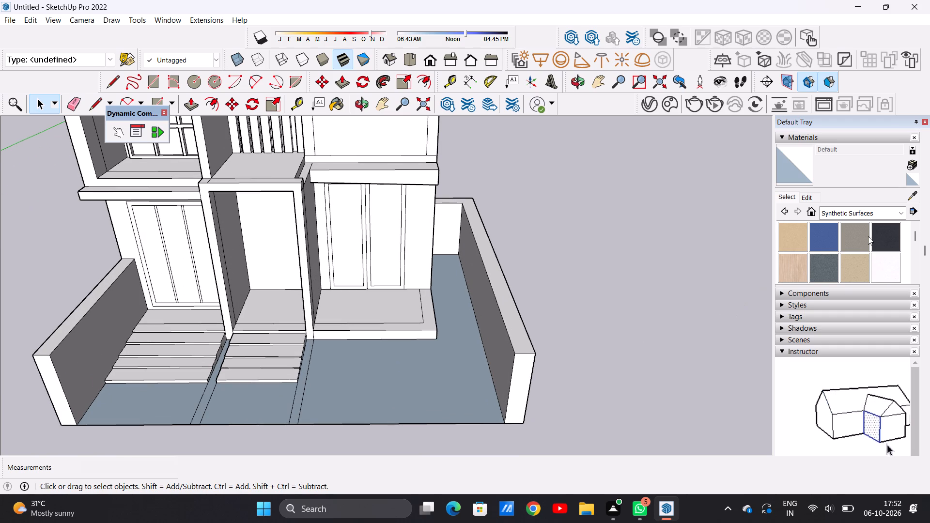
pyautogui.click(895, 211)
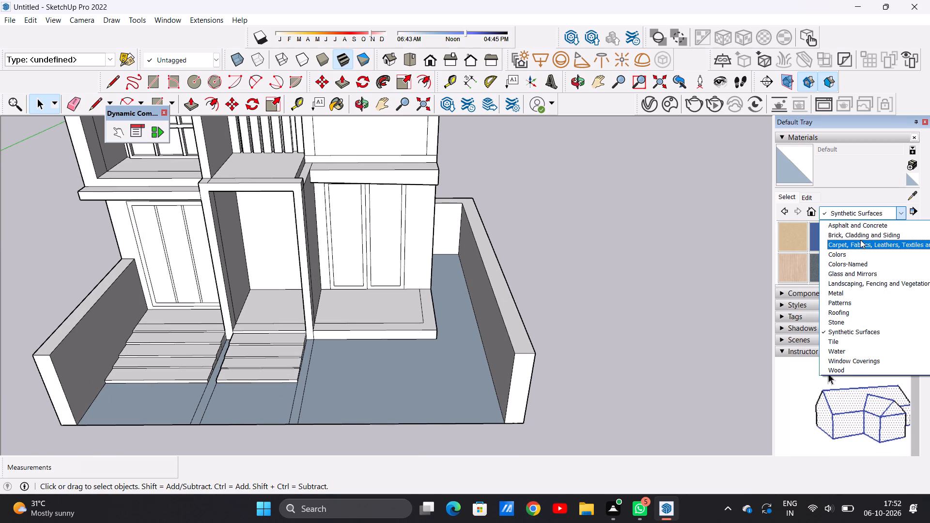
pyautogui.click(864, 242)
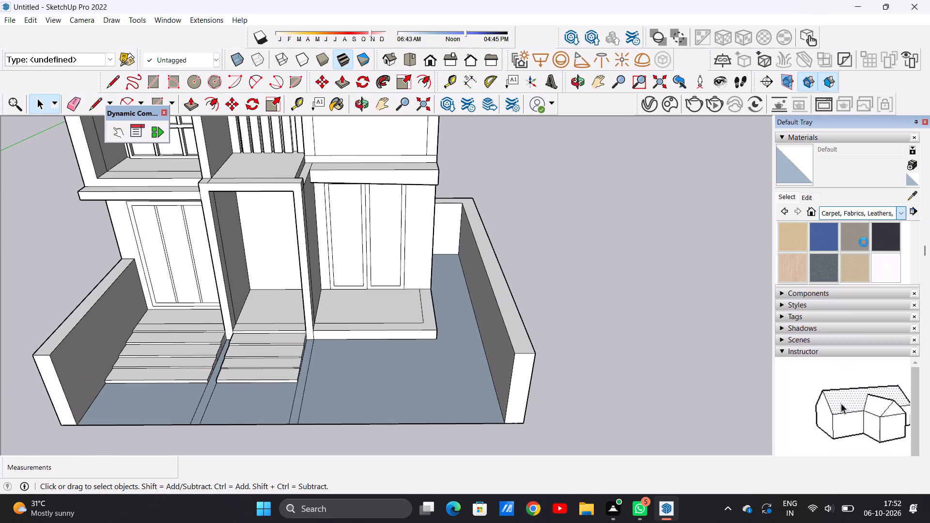
pyautogui.scroll(-3, 865, 241)
pyautogui.scroll(2, 865, 241)
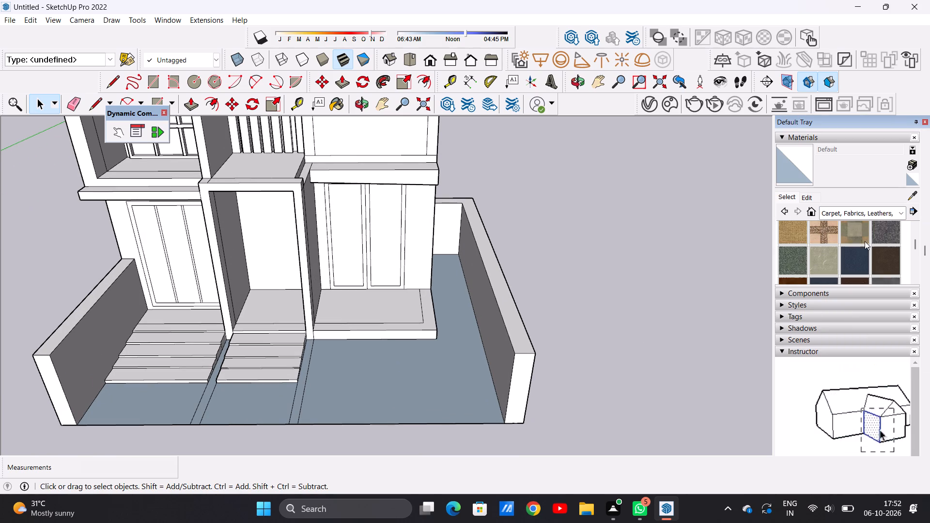
pyautogui.click(899, 209)
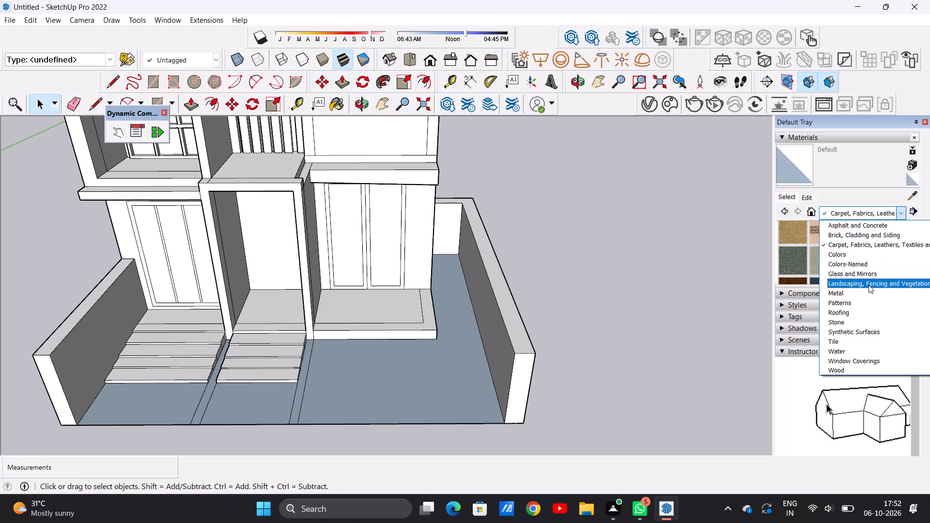
pyautogui.click(868, 285)
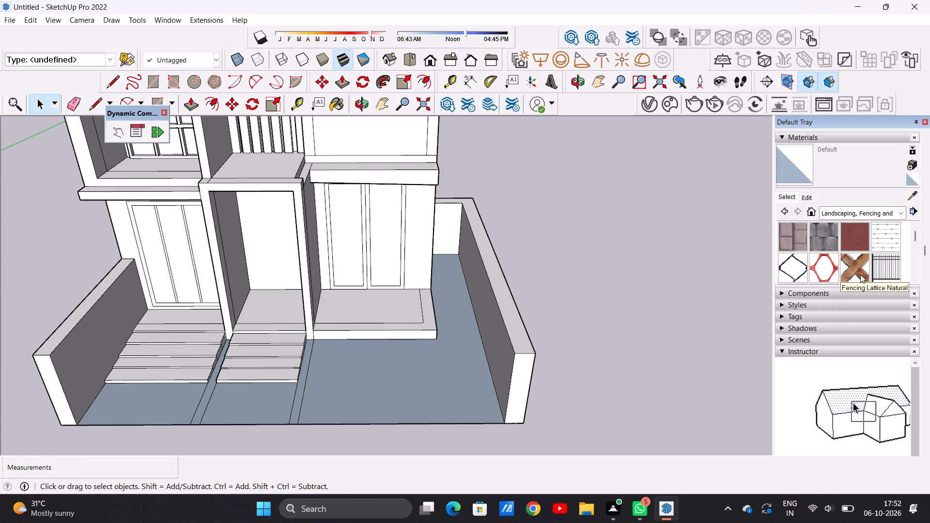
pyautogui.scroll(-2, 860, 275)
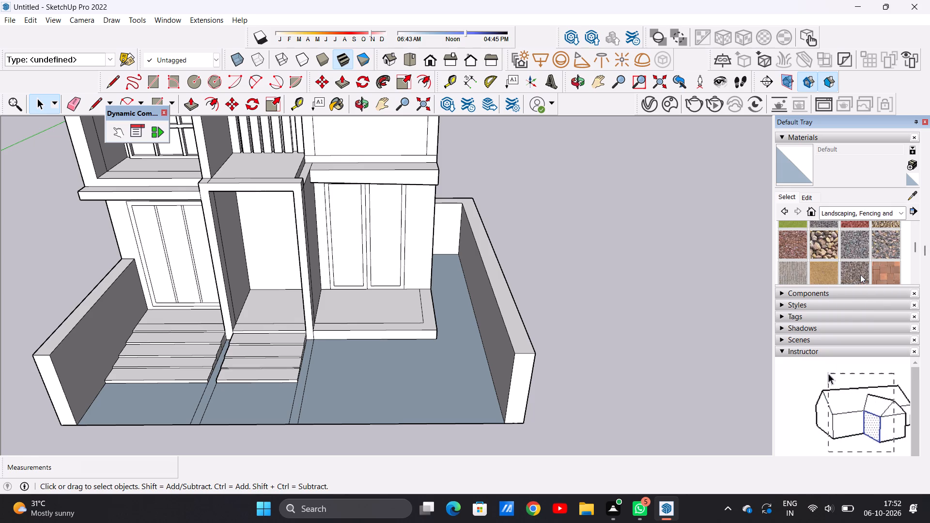
pyautogui.scroll(-3, 860, 275)
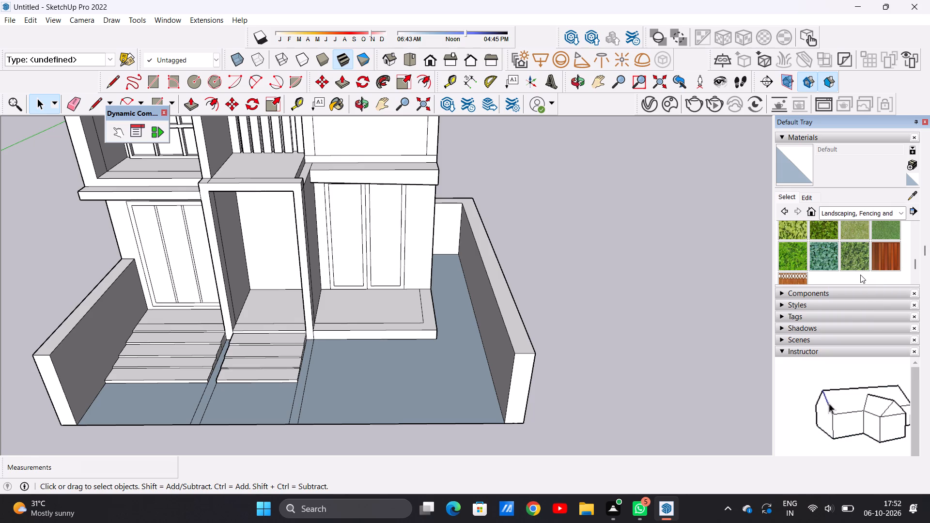
pyautogui.scroll(-1, 860, 275)
pyautogui.scroll(1, 860, 275)
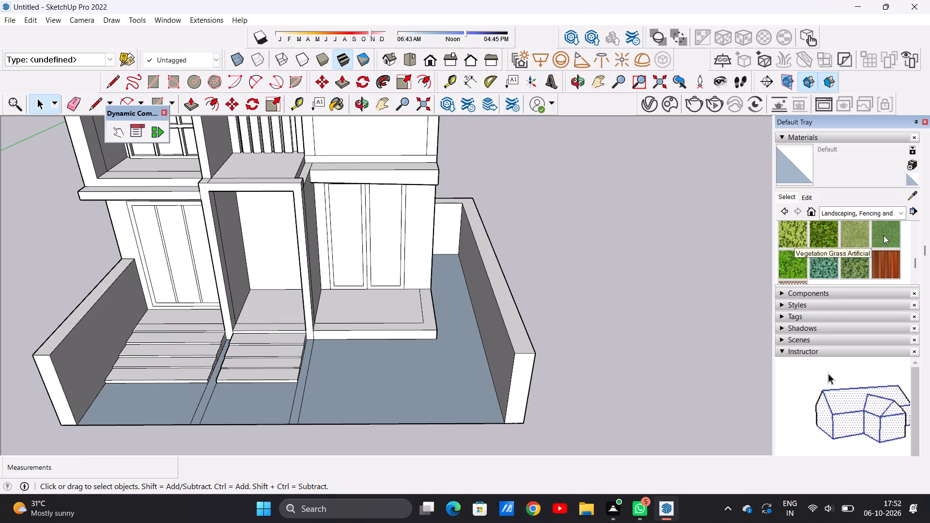
pyautogui.scroll(6, 883, 235)
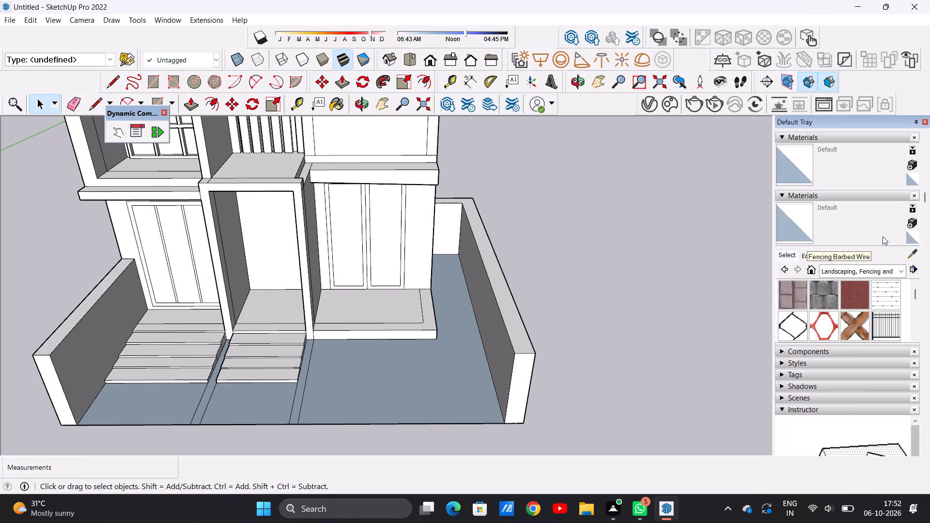
pyautogui.scroll(1, 883, 236)
pyautogui.scroll(-4, 883, 237)
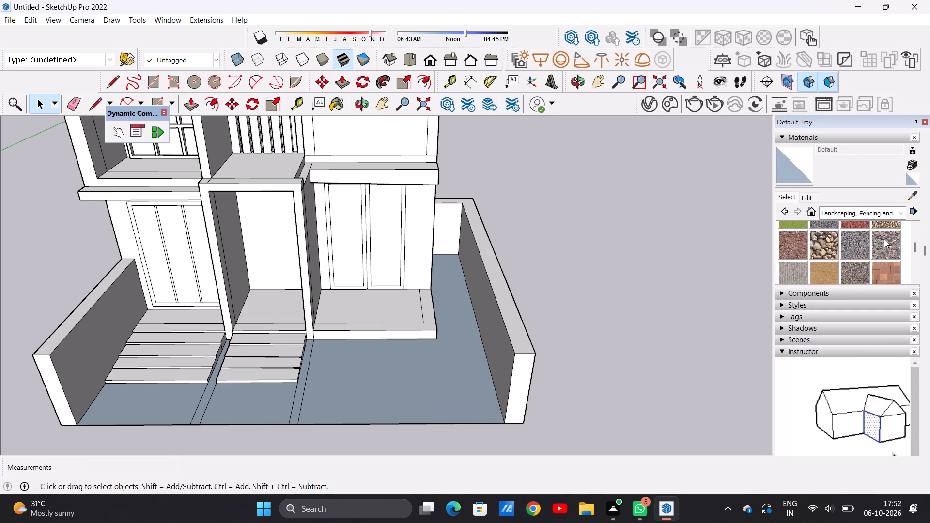
pyautogui.scroll(-3, 884, 239)
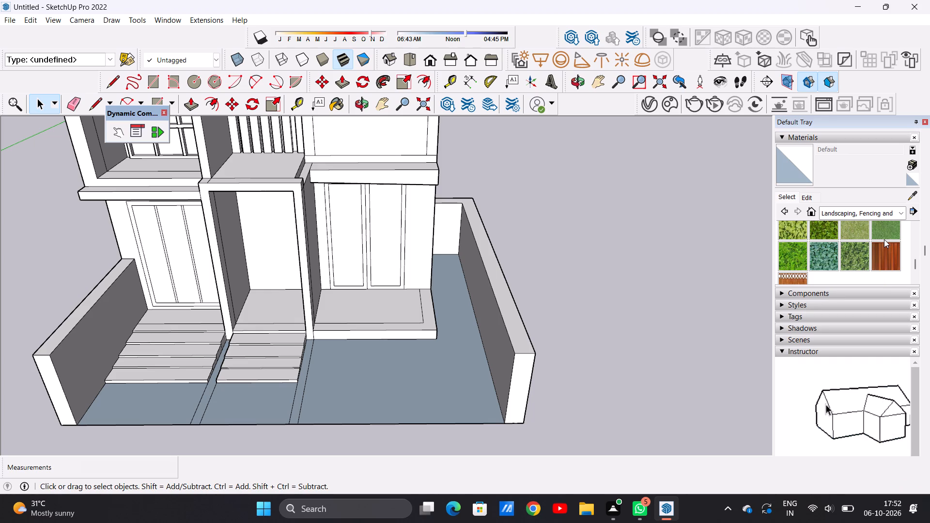
pyautogui.click(881, 228)
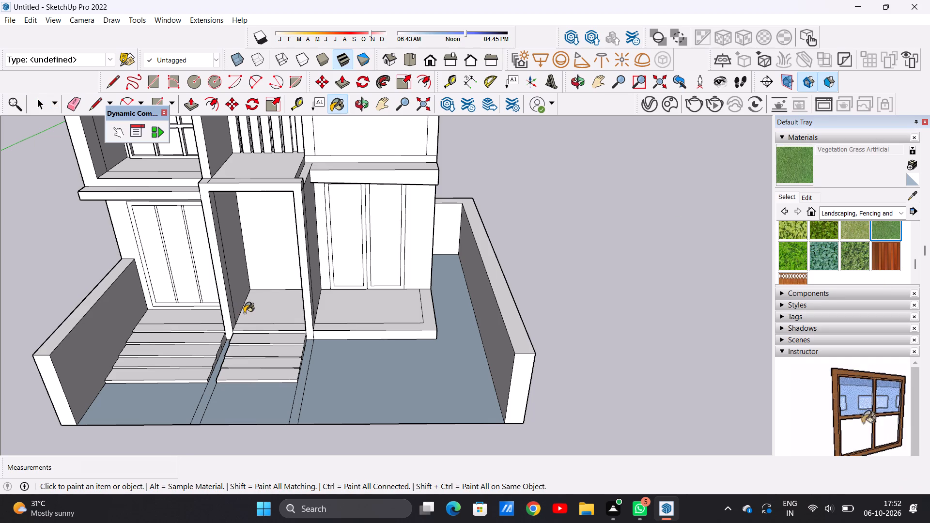
# Paint the two narrow ground strips flanking the central entrance steps with Vegetation Grass Artificial.
pyautogui.scroll(-1, 281, 314)
pyautogui.scroll(15, 288, 380)
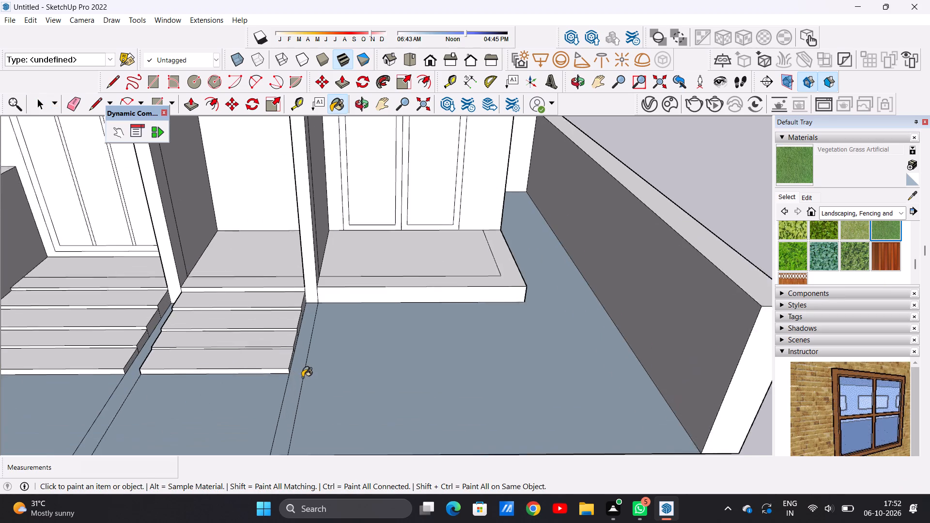
pyautogui.scroll(2, 302, 377)
pyautogui.click(296, 371)
pyautogui.scroll(-9, 307, 362)
pyautogui.scroll(4, 233, 372)
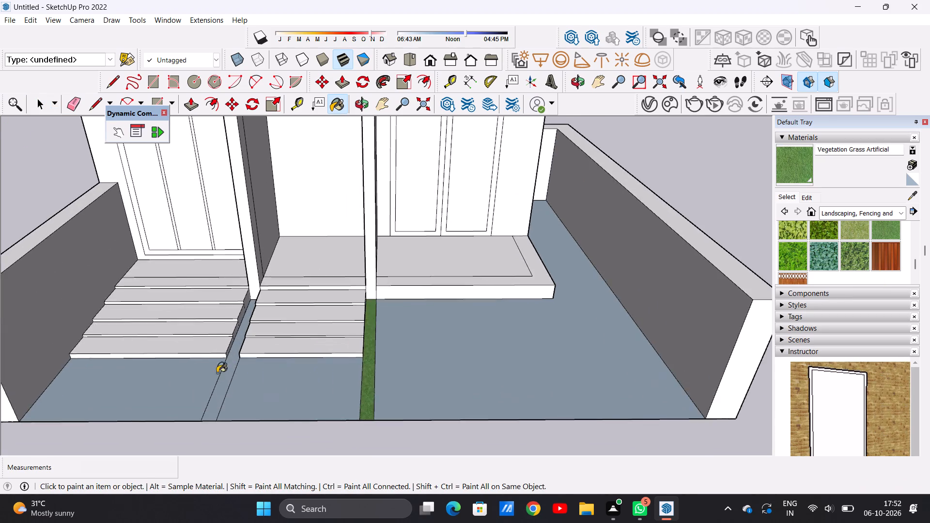
pyautogui.scroll(8, 217, 373)
pyautogui.click(225, 374)
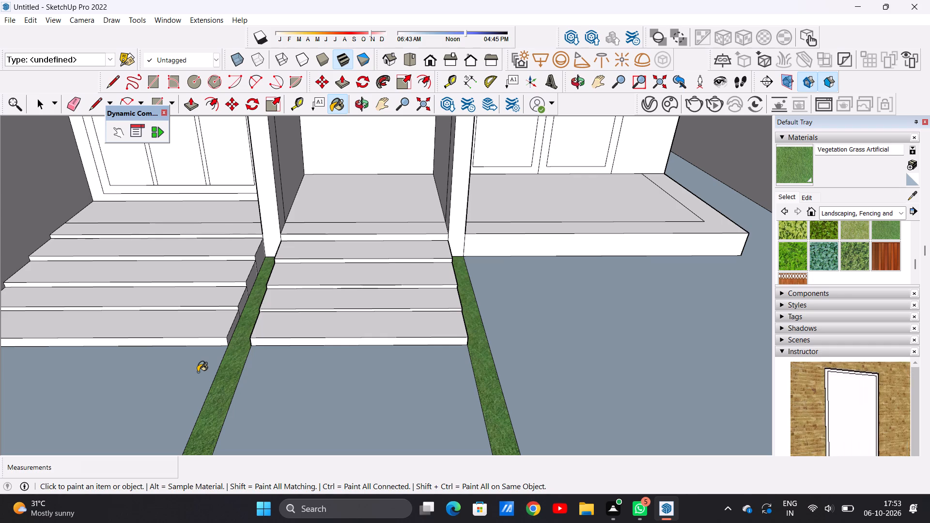
# Inspect the two grass strips and the surrounding front yard floor.
pyautogui.scroll(20, 193, 412)
pyautogui.scroll(1, 193, 412)
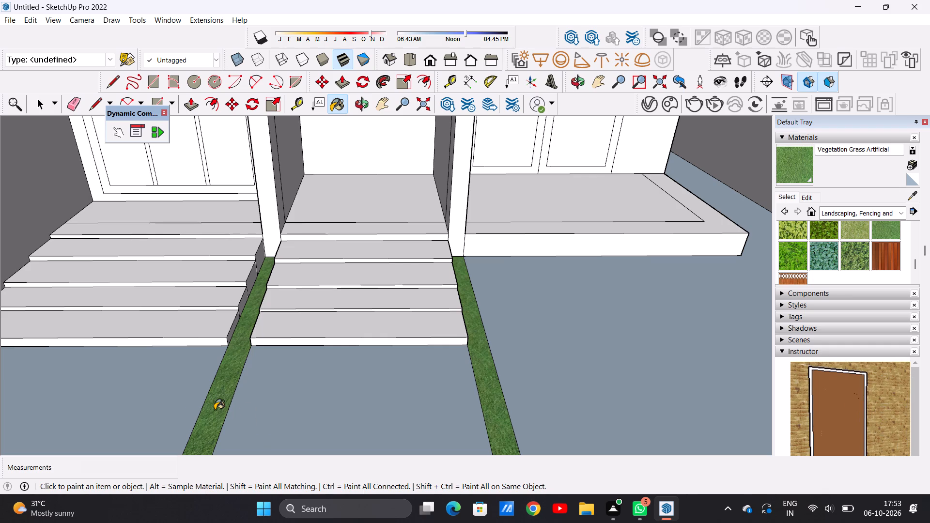
pyautogui.scroll(2, 215, 410)
pyautogui.scroll(-1, 215, 409)
pyautogui.scroll(17, 215, 409)
pyautogui.scroll(-9, 224, 404)
pyautogui.scroll(1, 242, 385)
pyautogui.scroll(-17, 242, 385)
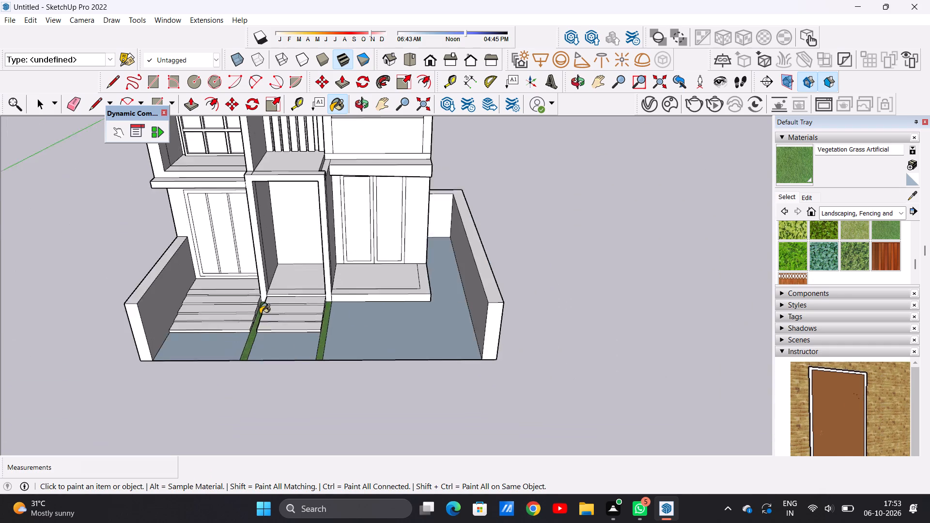
pyautogui.scroll(-6, 260, 314)
pyautogui.scroll(7, 367, 338)
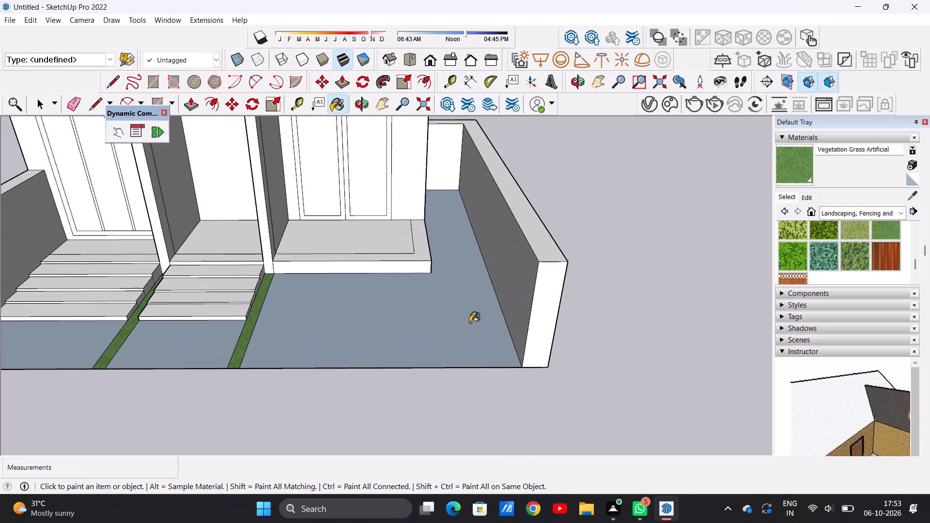
# Paint the remaining front yard ground beside the terrace and in front of both stair flights with Vegetation Grass Artificial.
pyautogui.click(489, 323)
pyautogui.scroll(-5, 424, 327)
pyautogui.scroll(7, 357, 317)
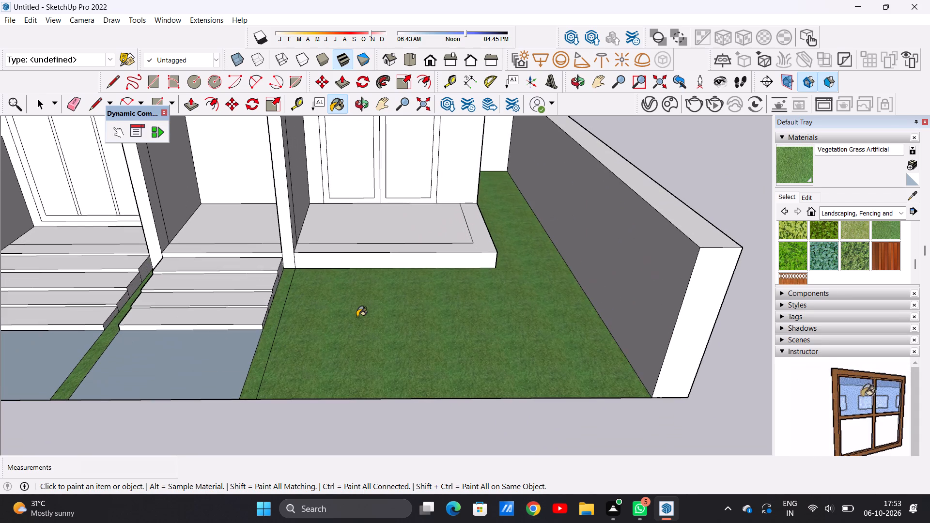
pyautogui.scroll(4, 273, 320)
pyautogui.click(186, 398)
pyautogui.scroll(-7, 372, 357)
pyautogui.scroll(5, 102, 371)
pyautogui.click(129, 362)
pyautogui.scroll(-1, 135, 369)
pyautogui.scroll(1, 135, 369)
pyautogui.scroll(-8, 135, 369)
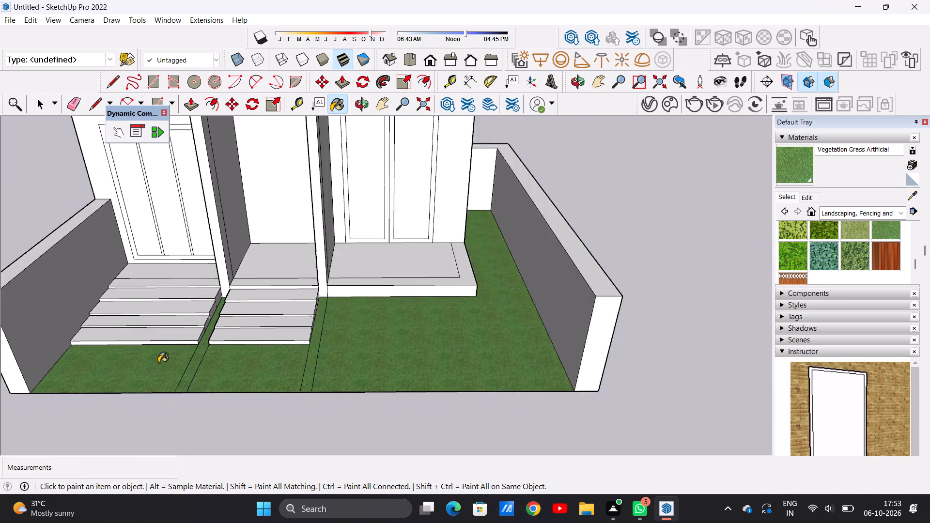
pyautogui.scroll(-2, 158, 363)
pyautogui.moveTo(195, 368); pyautogui.dragTo(196, 405, button='middle')
pyautogui.scroll(-6, 270, 357)
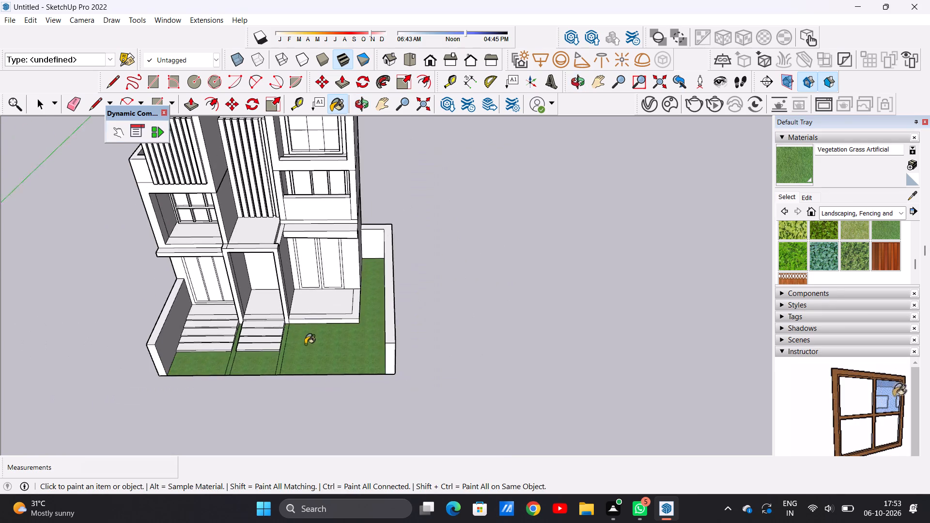
pyautogui.scroll(5, 306, 346)
pyautogui.press('space')
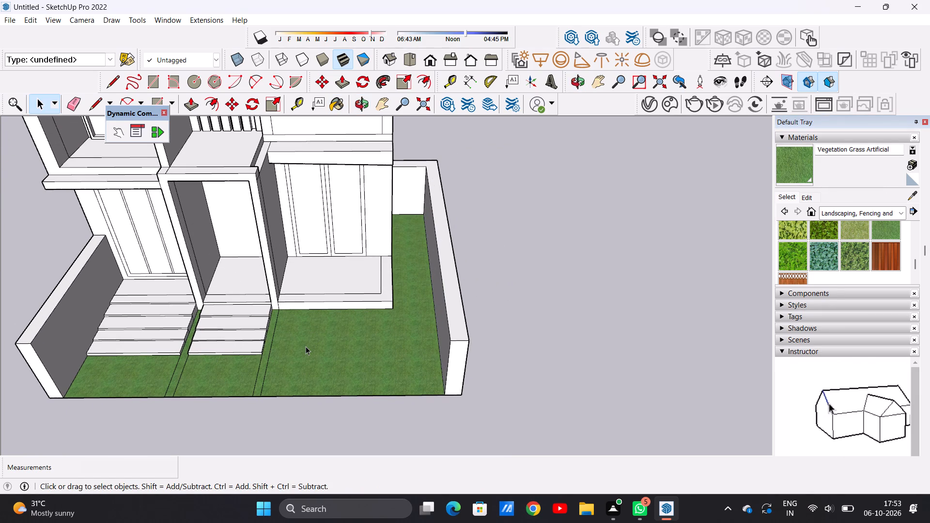
# Examine the whole house with its grassed front yard from the front and both sides.
pyautogui.scroll(-9, 312, 341)
pyautogui.scroll(6, 264, 292)
pyautogui.moveTo(260, 326); pyautogui.dragTo(430, 216, button='middle')
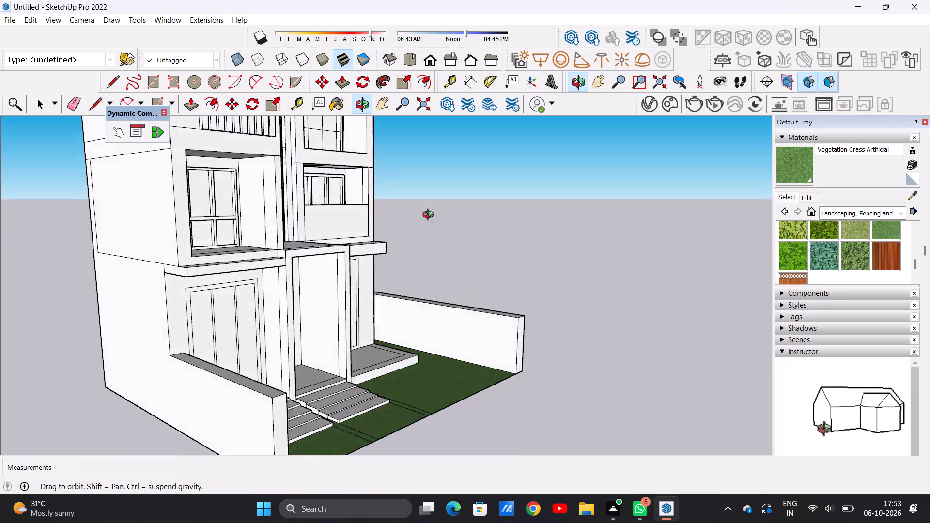
pyautogui.moveTo(430, 216); pyautogui.dragTo(239, 217, button='middle')
pyautogui.scroll(-8, 250, 281)
pyautogui.scroll(7, 232, 170)
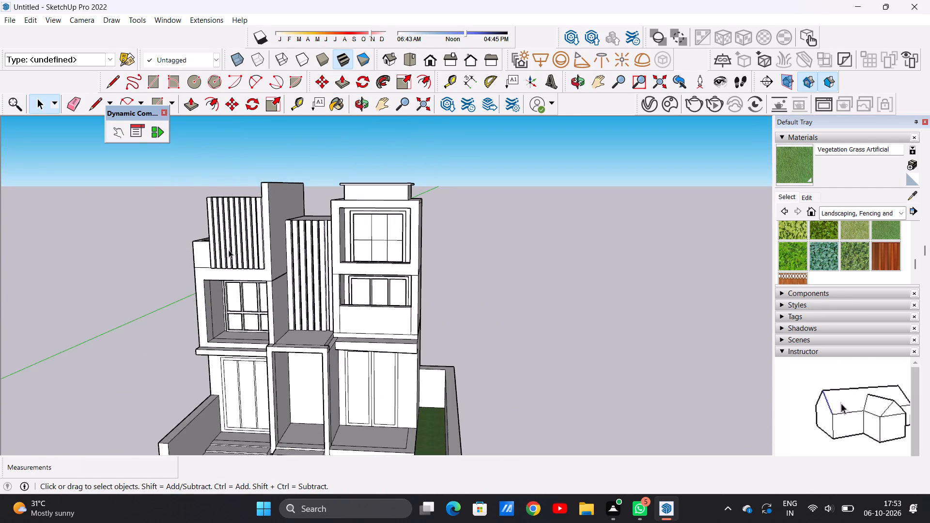
pyautogui.moveTo(229, 250); pyautogui.dragTo(221, 225, button='middle')
pyautogui.scroll(-5, 306, 225)
pyautogui.moveTo(394, 233); pyautogui.dragTo(150, 247, button='middle')
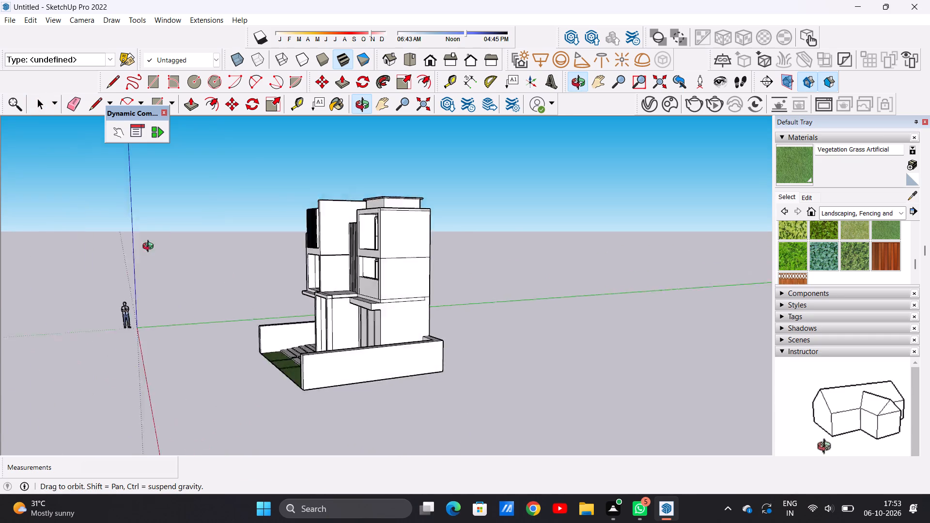
pyautogui.moveTo(150, 247); pyautogui.dragTo(449, 268, button='middle')
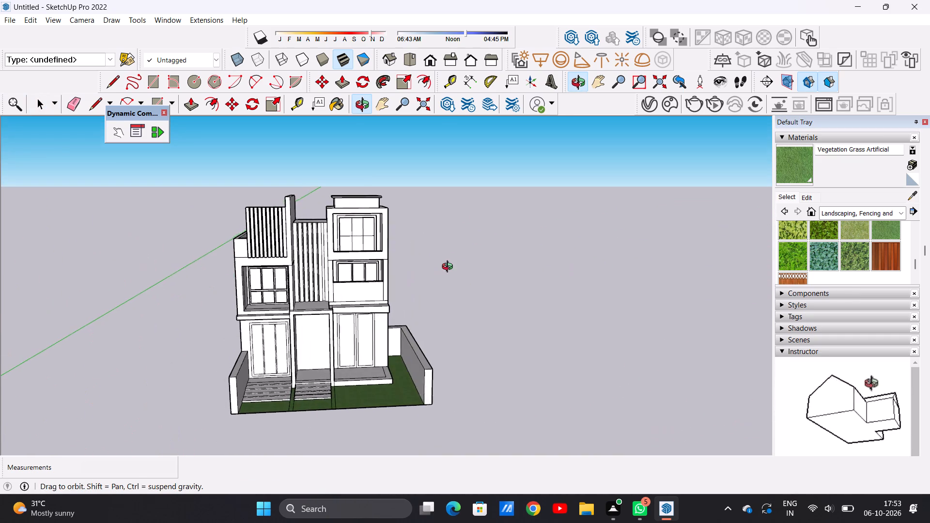
pyautogui.moveTo(449, 268); pyautogui.dragTo(451, 267, button='middle')
pyautogui.scroll(6, 391, 324)
pyautogui.scroll(-5, 368, 309)
pyautogui.moveTo(401, 323); pyautogui.dragTo(349, 308, button='middle')
pyautogui.scroll(-3, 356, 303)
pyautogui.moveTo(282, 317); pyautogui.dragTo(323, 314, button='middle')
pyautogui.scroll(7, 295, 340)
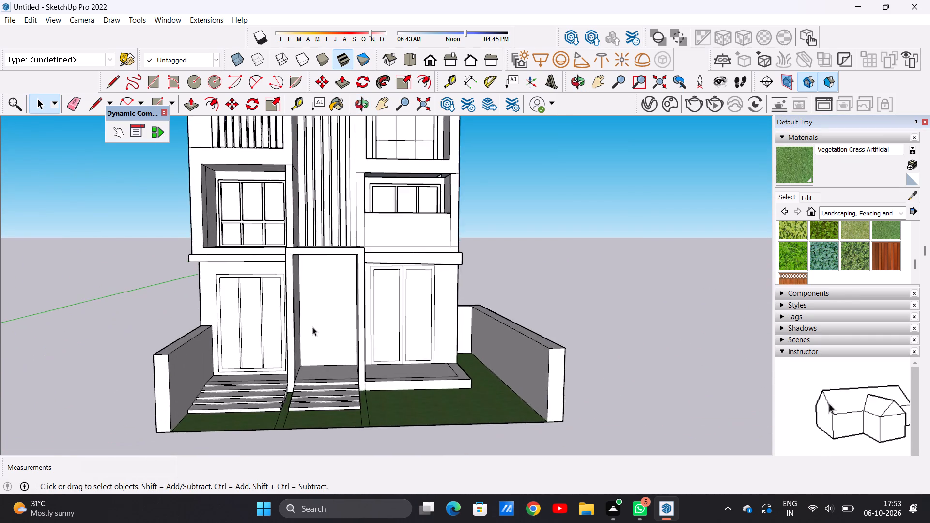
pyautogui.scroll(-5, 326, 315)
pyautogui.moveTo(443, 307); pyautogui.dragTo(244, 373, button='middle')
pyautogui.scroll(6, 285, 290)
pyautogui.moveTo(281, 305); pyautogui.dragTo(292, 301, button='middle')
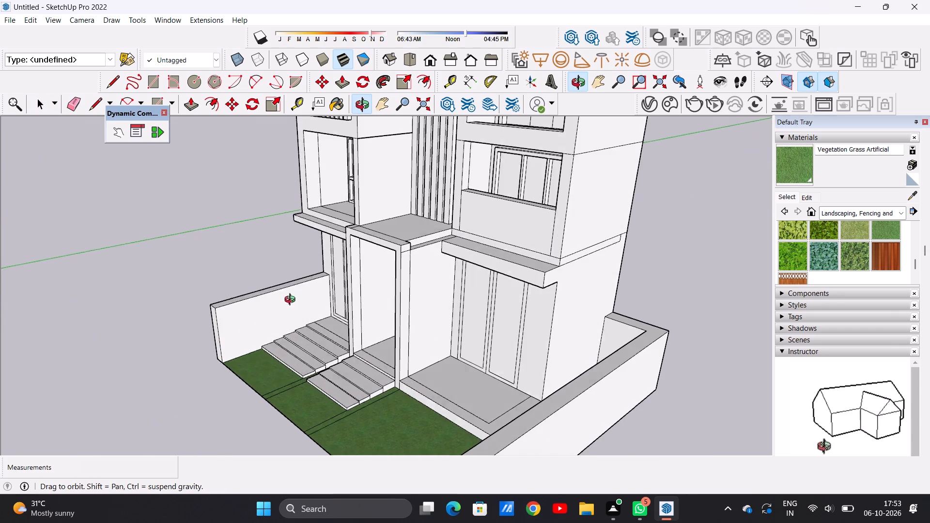
pyautogui.moveTo(292, 301); pyautogui.dragTo(412, 275, button='middle')
pyautogui.scroll(-5, 412, 275)
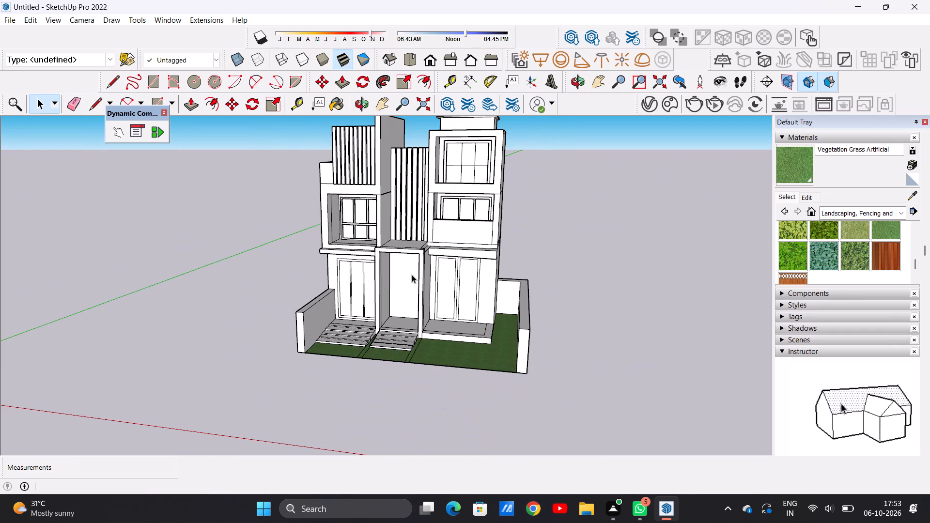
pyautogui.scroll(-6, 412, 275)
pyautogui.scroll(6, 427, 191)
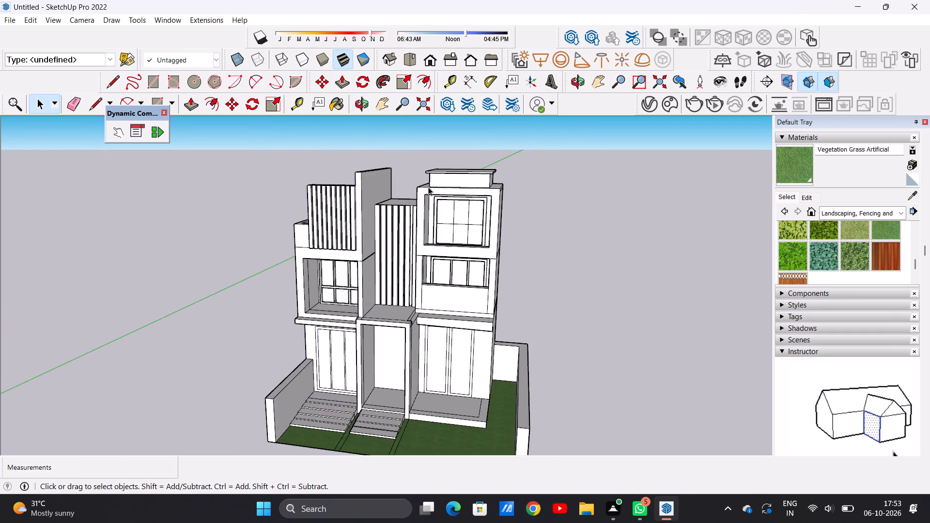
pyautogui.scroll(7, 418, 222)
pyautogui.moveTo(298, 233); pyautogui.dragTo(427, 228, button='middle')
pyautogui.scroll(-7, 279, 232)
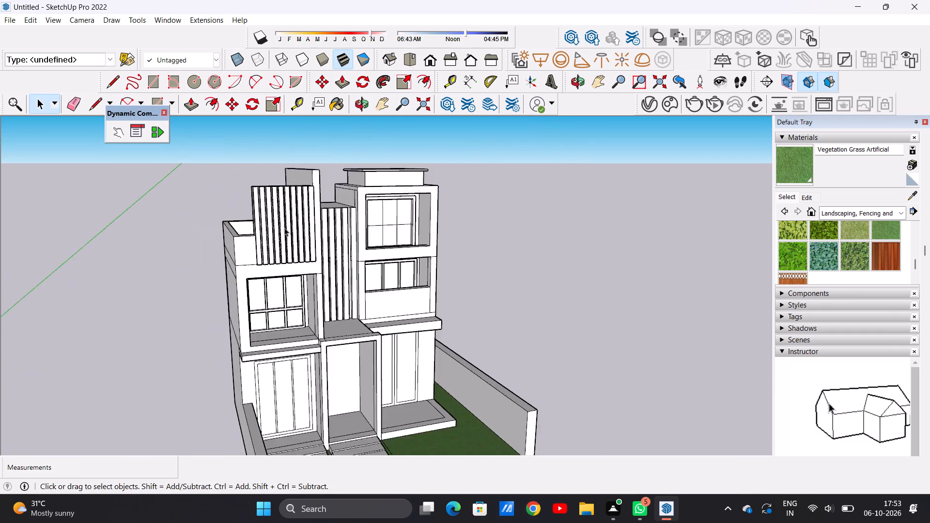
pyautogui.scroll(-4, 284, 228)
pyautogui.moveTo(506, 275); pyautogui.dragTo(239, 276, button='middle')
pyautogui.scroll(12, 342, 261)
pyautogui.scroll(-12, 336, 256)
pyautogui.moveTo(303, 291); pyautogui.dragTo(381, 289, button='middle')
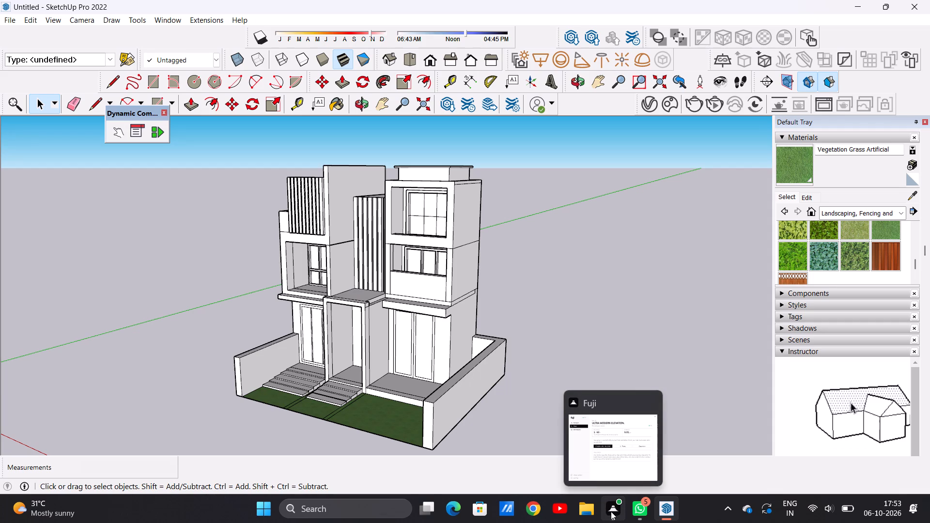
pyautogui.click(510, 390)
pyautogui.scroll(-6, 288, 205)
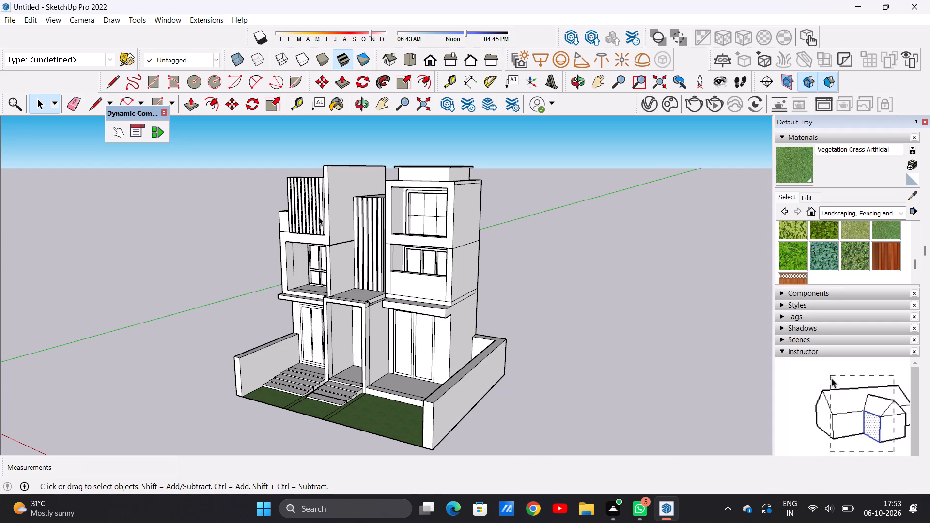
pyautogui.scroll(1, 362, 270)
pyautogui.scroll(-9, 378, 262)
pyautogui.scroll(15, 413, 280)
pyautogui.scroll(-6, 410, 261)
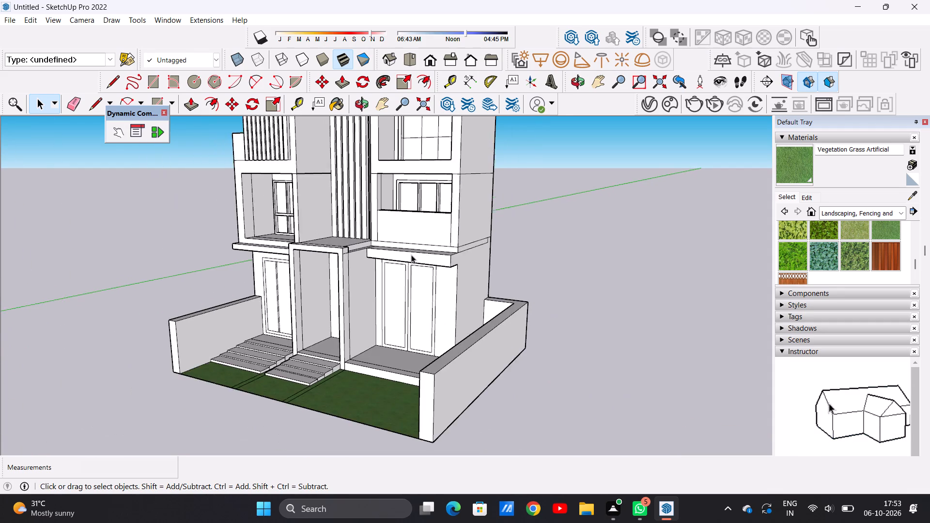
# Inspect the grass surface around the entrance steps, terrace and boundary walls from the front and above.
pyautogui.moveTo(327, 290); pyautogui.dragTo(424, 284, button='middle')
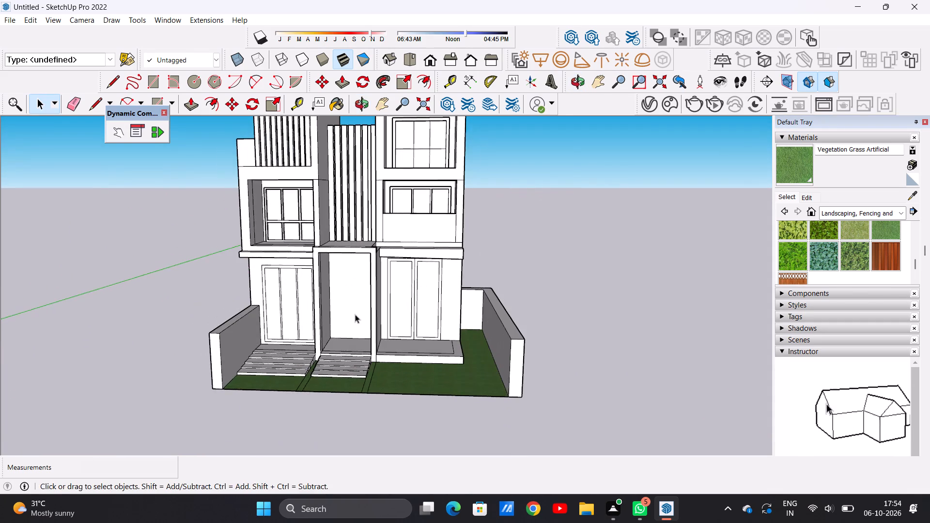
pyautogui.scroll(9, 355, 314)
pyautogui.scroll(-11, 355, 315)
pyautogui.moveTo(399, 339); pyautogui.dragTo(368, 421, button='middle')
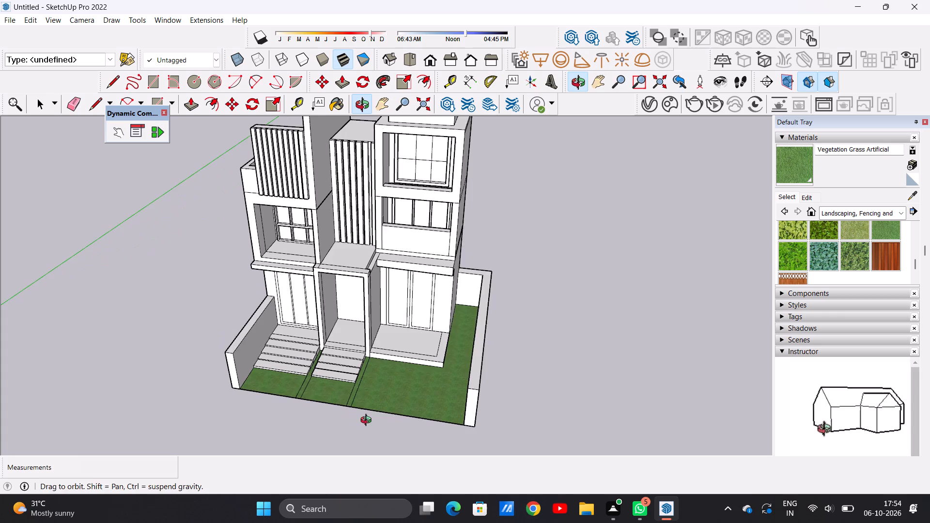
pyautogui.moveTo(368, 421); pyautogui.dragTo(373, 417, button='middle')
pyautogui.scroll(7, 418, 396)
pyautogui.moveTo(325, 361); pyautogui.dragTo(373, 393, button='middle')
pyautogui.scroll(1, 377, 379)
pyautogui.scroll(-4, 372, 322)
pyautogui.moveTo(356, 398); pyautogui.dragTo(343, 412, button='middle')
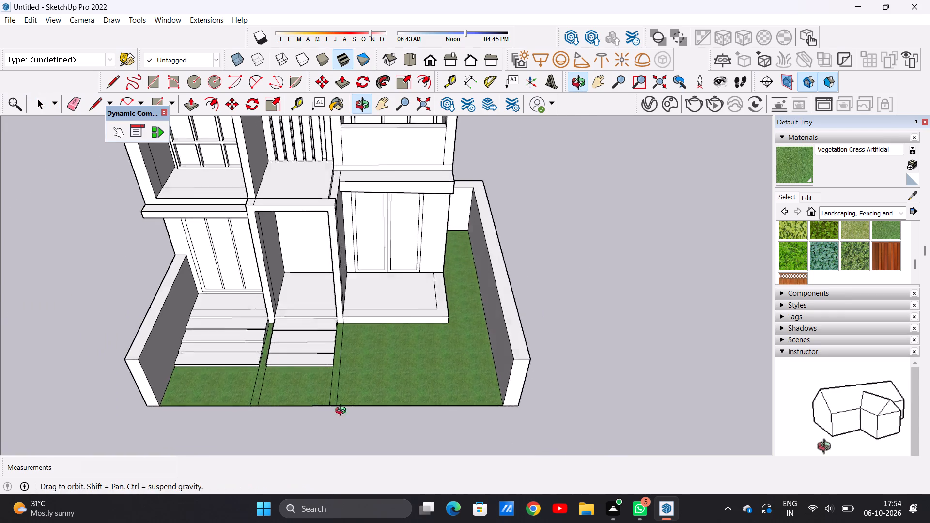
pyautogui.moveTo(343, 412); pyautogui.dragTo(340, 420, button='middle')
pyautogui.scroll(7, 308, 378)
pyautogui.scroll(-2, 314, 349)
pyautogui.moveTo(317, 345); pyautogui.dragTo(323, 401, button='middle')
pyautogui.scroll(-4, 328, 395)
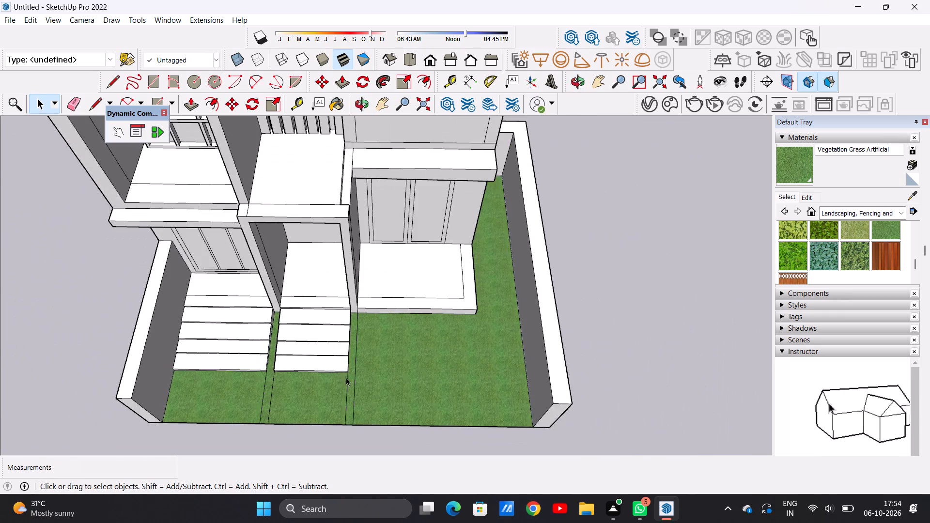
pyautogui.scroll(7, 368, 400)
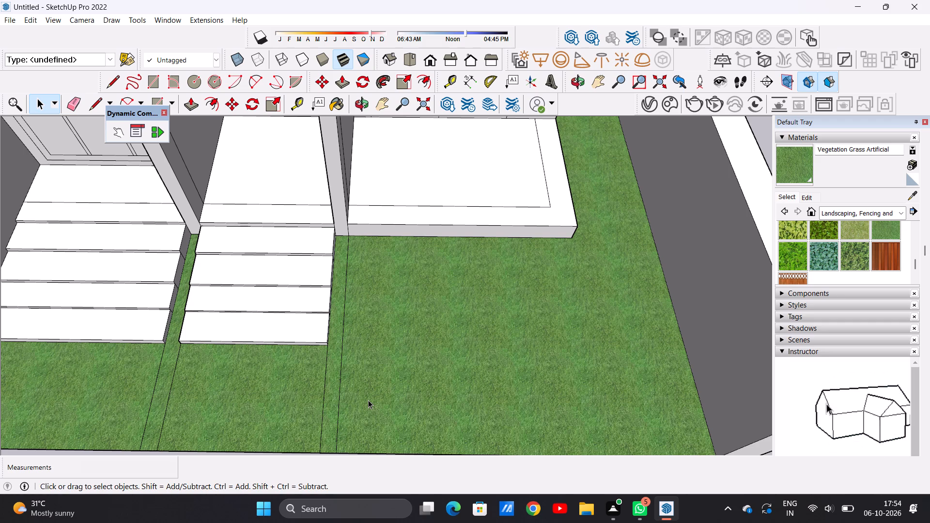
pyautogui.scroll(-20, 368, 400)
pyautogui.scroll(-15, 368, 400)
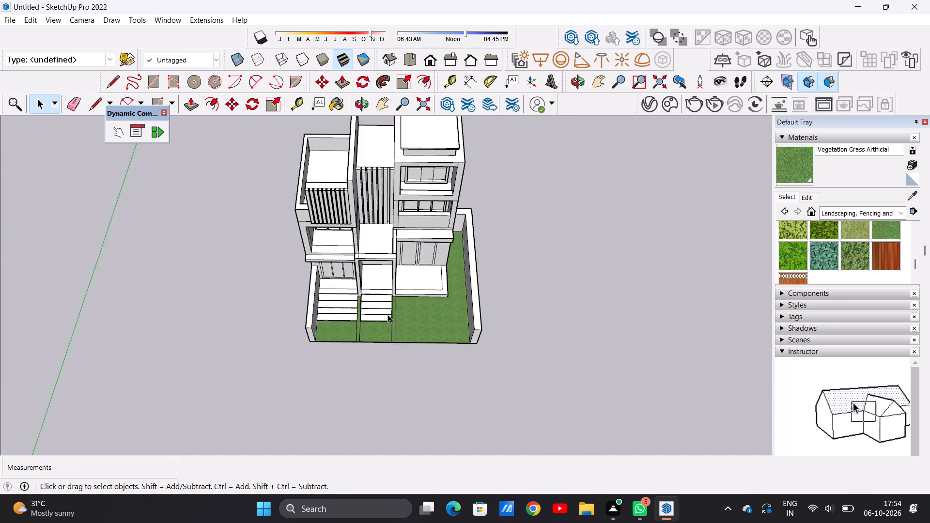
pyautogui.scroll(13, 362, 330)
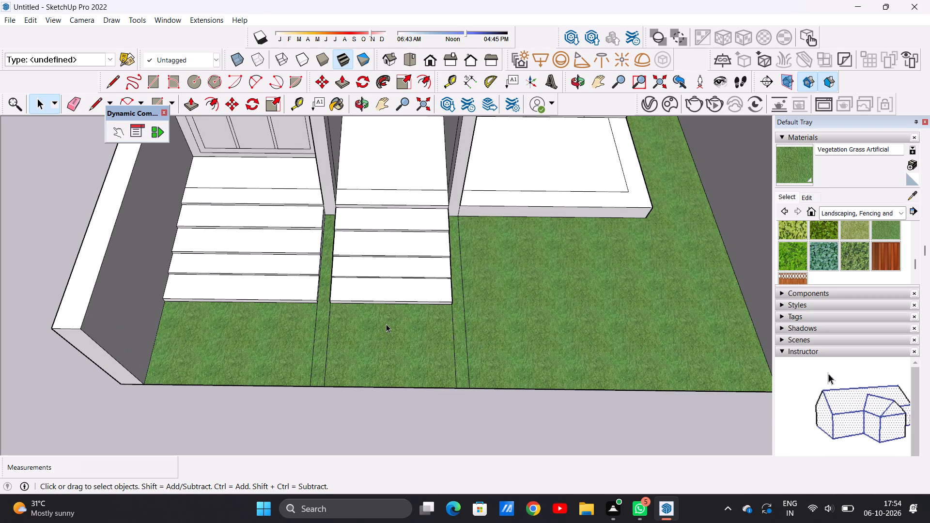
# Examine the full house from several angles and the ground-floor entrance portal and doors up close.
pyautogui.press('space')
pyautogui.scroll(-11, 318, 394)
pyautogui.moveTo(385, 335); pyautogui.dragTo(398, 258, button='middle')
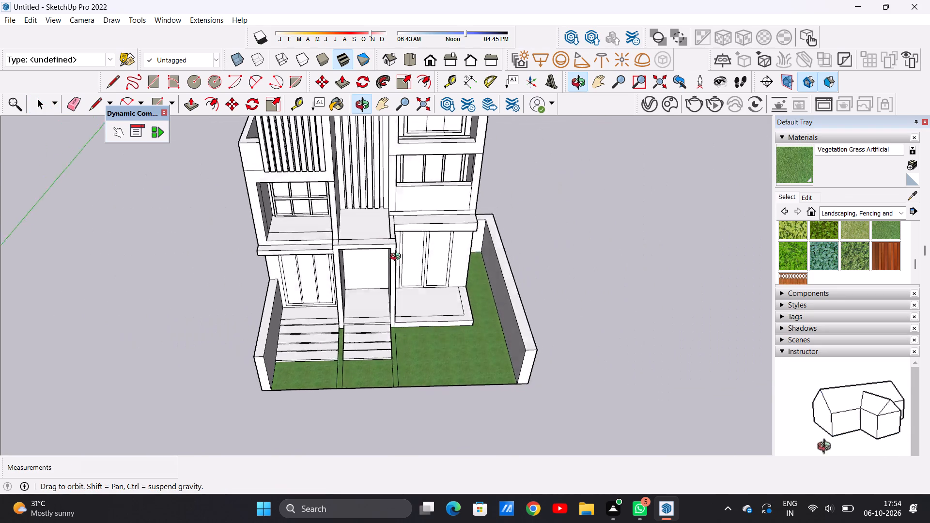
pyautogui.moveTo(398, 258); pyautogui.dragTo(386, 153, button='middle')
pyautogui.scroll(-4, 321, 221)
pyautogui.moveTo(391, 166); pyautogui.dragTo(312, 165, button='middle')
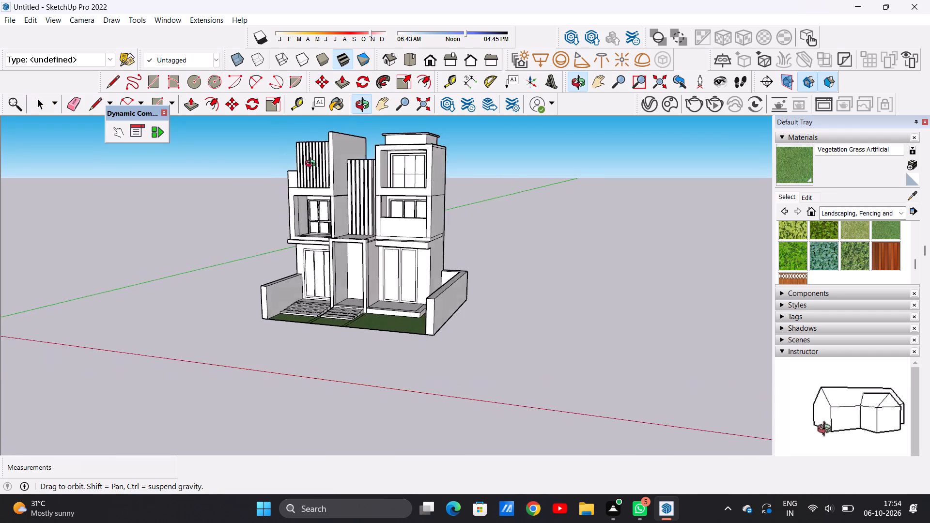
pyautogui.moveTo(312, 165); pyautogui.dragTo(279, 197, button='middle')
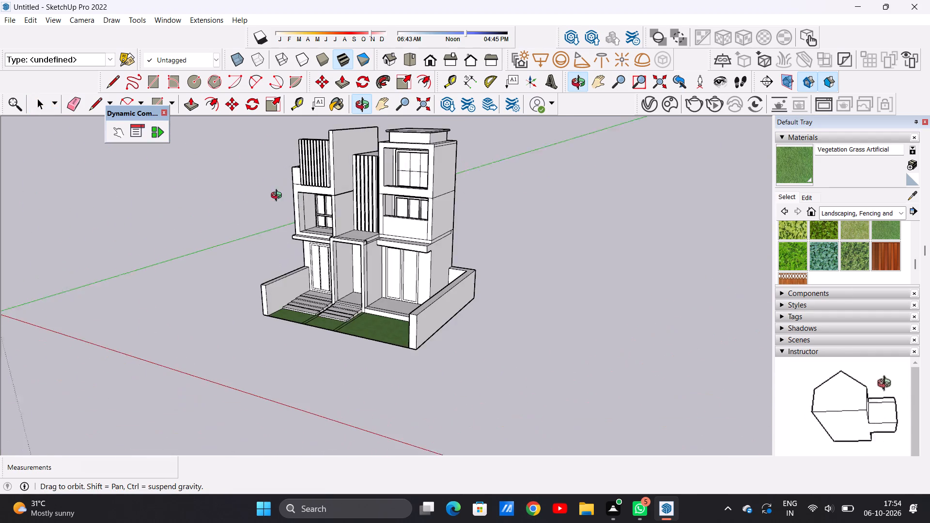
pyautogui.moveTo(279, 197); pyautogui.dragTo(278, 196, button='middle')
pyautogui.scroll(12, 364, 169)
pyautogui.scroll(-14, 234, 203)
pyautogui.moveTo(194, 273); pyautogui.dragTo(465, 221, button='middle')
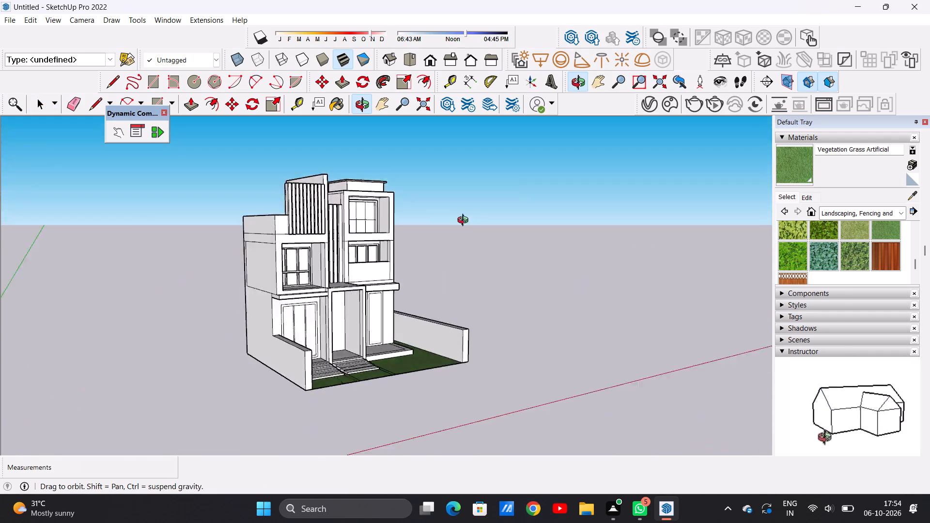
pyautogui.moveTo(465, 221); pyautogui.dragTo(290, 247, button='middle')
pyautogui.moveTo(278, 348); pyautogui.dragTo(310, 317, button='middle')
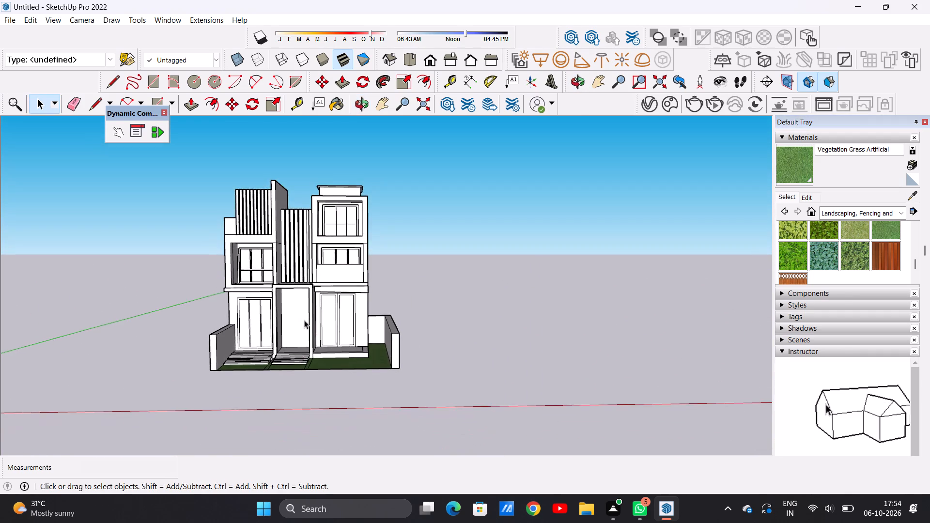
pyautogui.scroll(12, 296, 322)
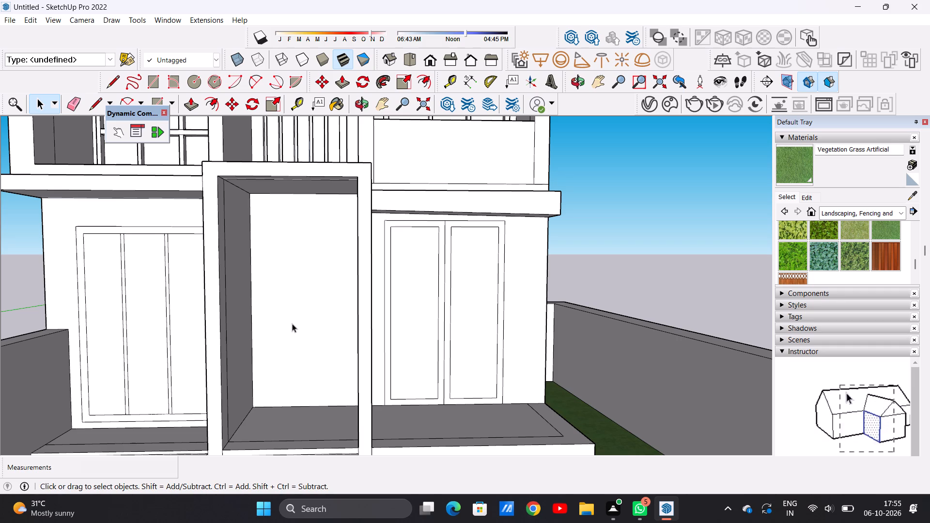
pyautogui.scroll(-20, 308, 313)
pyautogui.scroll(-7, 308, 313)
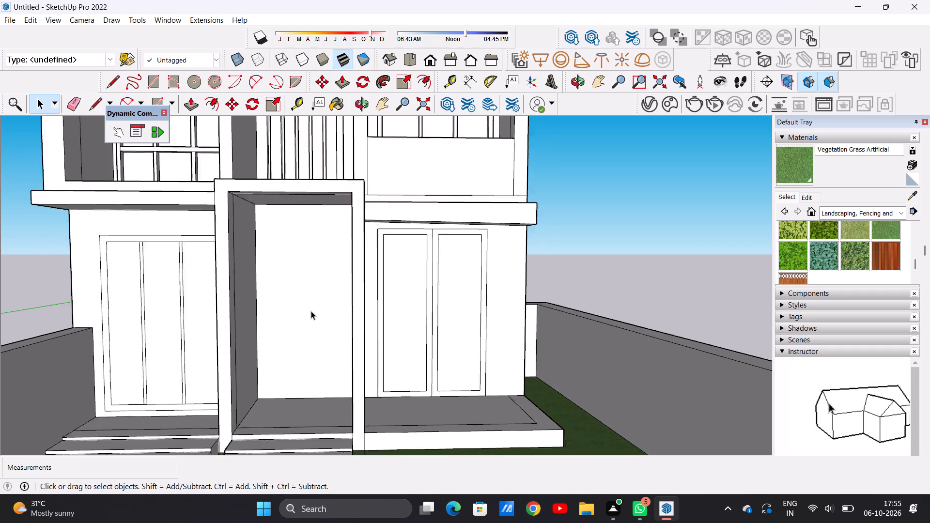
pyautogui.scroll(-6, 311, 311)
pyautogui.scroll(5, 322, 330)
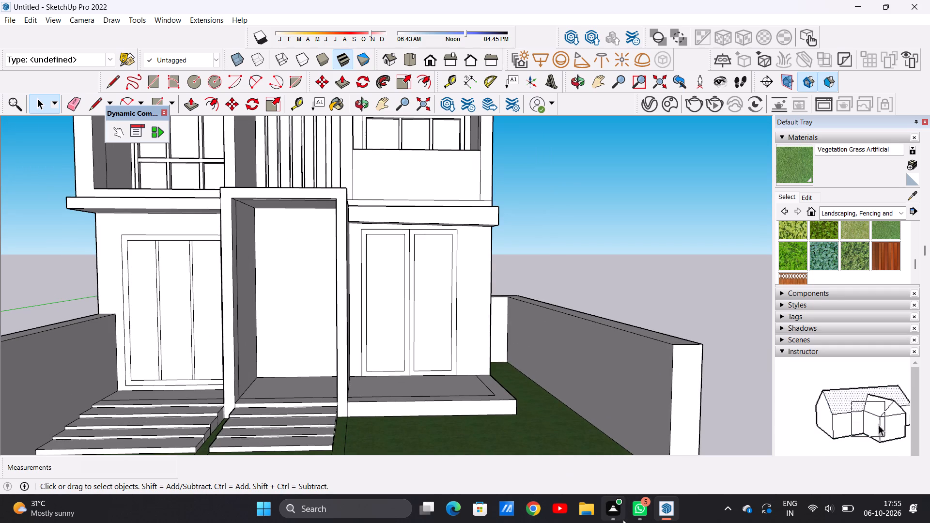
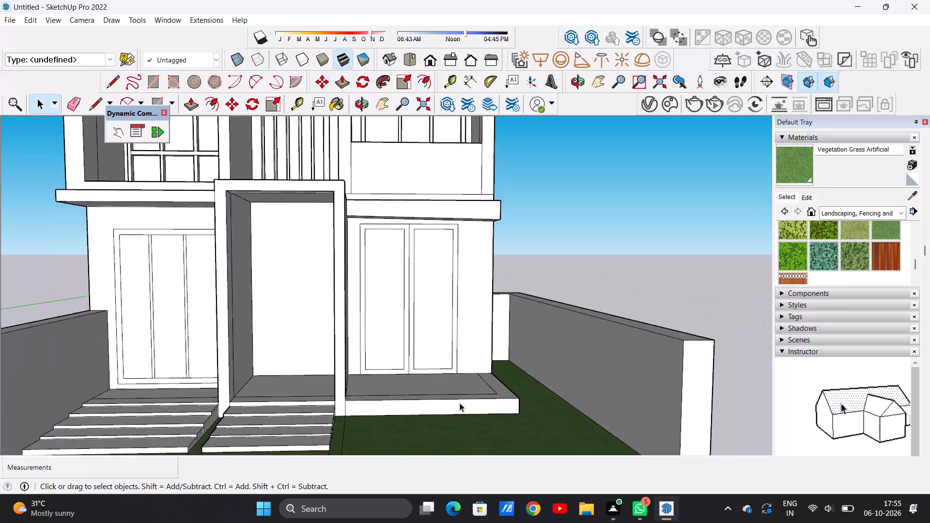
# Examine the grass-covered front yard, entrance steps, porch and boundary walls of the house from several angles.
pyautogui.scroll(-10, 460, 403)
pyautogui.scroll(1, 464, 354)
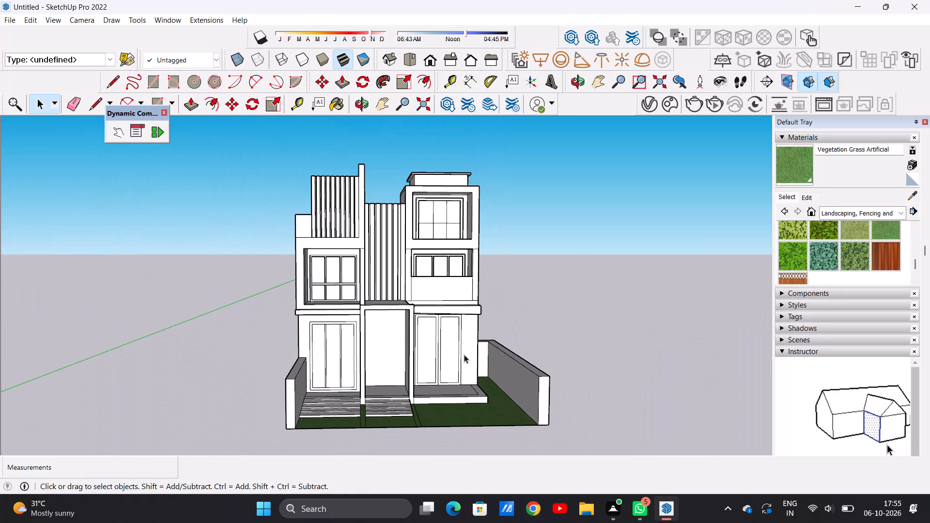
pyautogui.scroll(-5, 464, 354)
pyautogui.moveTo(467, 346); pyautogui.dragTo(300, 398, button='middle')
pyautogui.scroll(3, 375, 394)
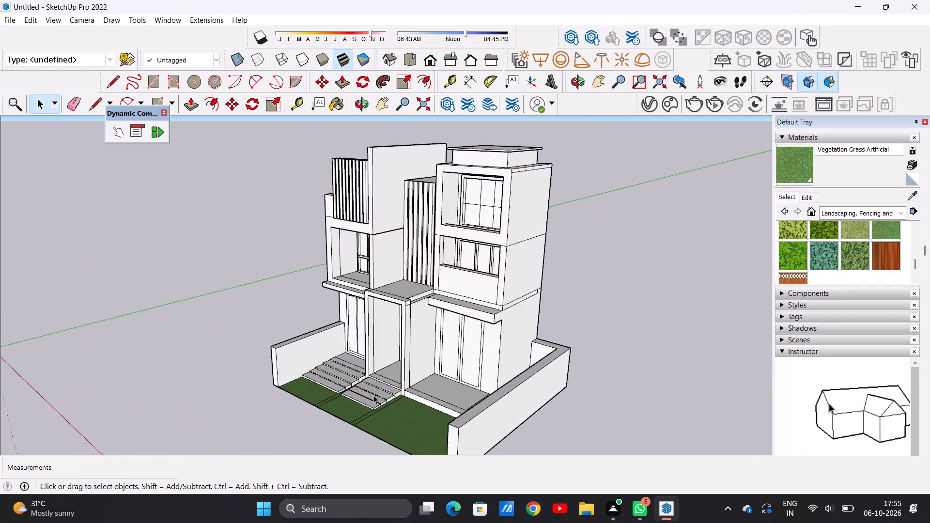
pyautogui.scroll(10, 373, 395)
pyautogui.scroll(-7, 388, 349)
pyautogui.moveTo(391, 383); pyautogui.dragTo(489, 418, button='middle')
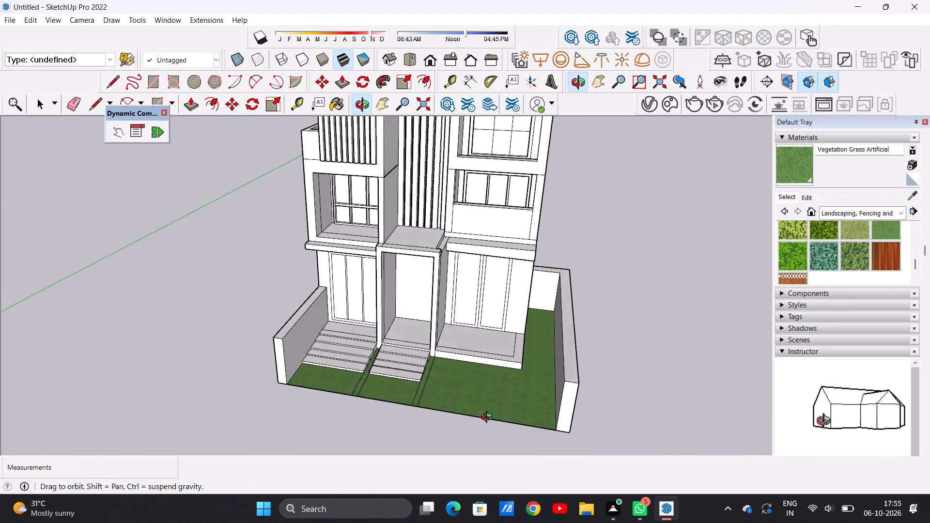
pyautogui.moveTo(489, 418); pyautogui.dragTo(512, 426, button='middle')
pyautogui.moveTo(522, 415); pyautogui.dragTo(530, 438, button='middle')
pyautogui.scroll(7, 540, 391)
pyautogui.scroll(-4, 419, 345)
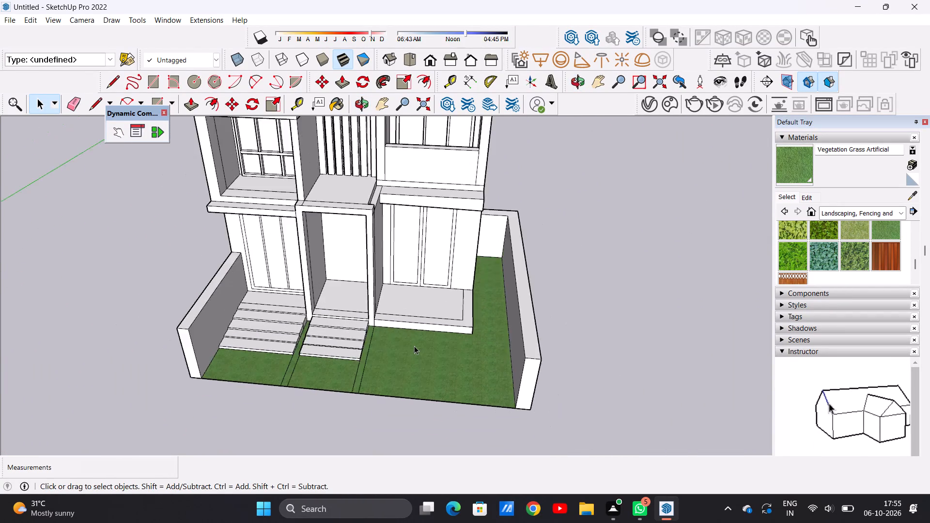
pyautogui.scroll(-6, 414, 346)
pyautogui.scroll(6, 424, 311)
pyautogui.scroll(1, 459, 329)
pyautogui.moveTo(459, 329); pyautogui.dragTo(399, 348, button='middle')
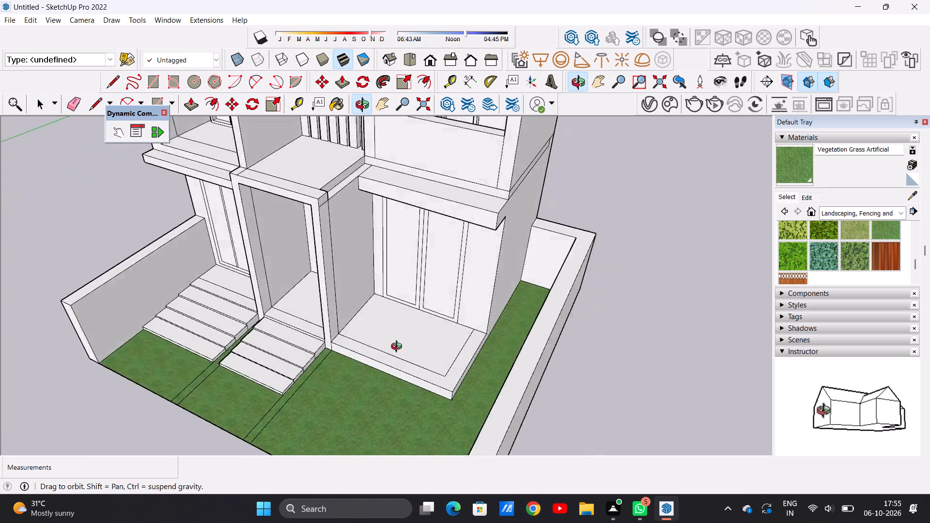
pyautogui.moveTo(399, 348); pyautogui.dragTo(453, 315, button='middle')
pyautogui.scroll(1, 351, 338)
pyautogui.scroll(-13, 299, 350)
# Inspect the house's side wall, recessed upper-floor windows and vertical slats from the side and front.
pyautogui.moveTo(243, 248); pyautogui.dragTo(405, 215, button='middle')
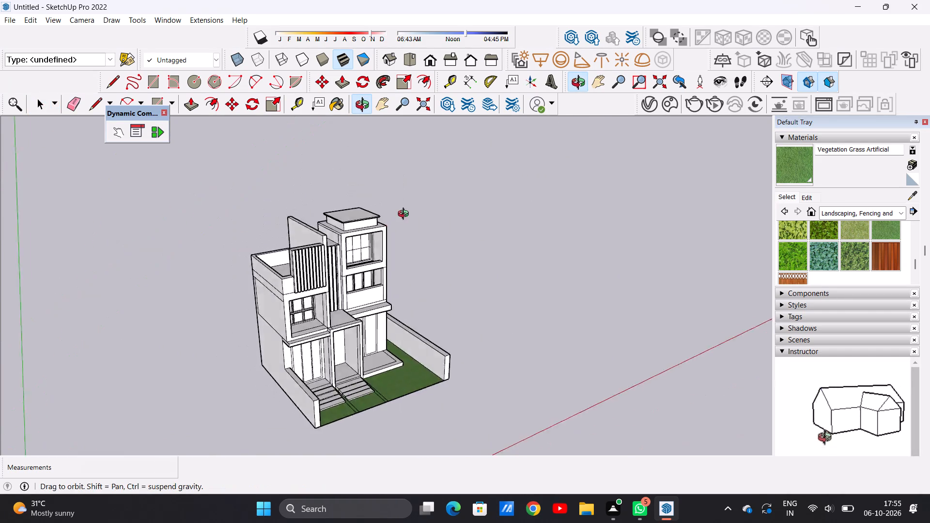
pyautogui.moveTo(405, 215); pyautogui.dragTo(431, 181, button='middle')
pyautogui.scroll(9, 264, 316)
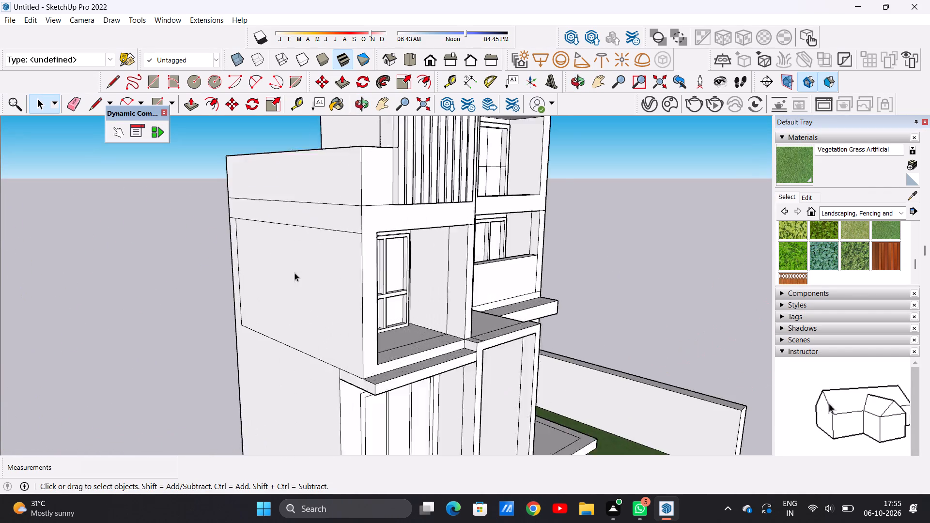
pyautogui.scroll(2, 294, 273)
pyautogui.scroll(-12, 237, 296)
pyautogui.moveTo(404, 325); pyautogui.dragTo(296, 307, button='middle')
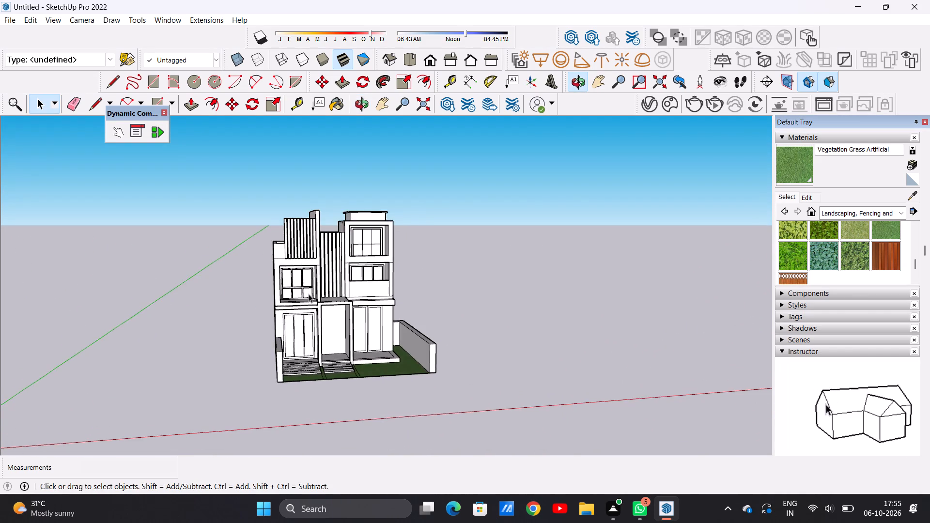
pyautogui.scroll(9, 315, 284)
pyautogui.moveTo(308, 329); pyautogui.dragTo(302, 311, button='middle')
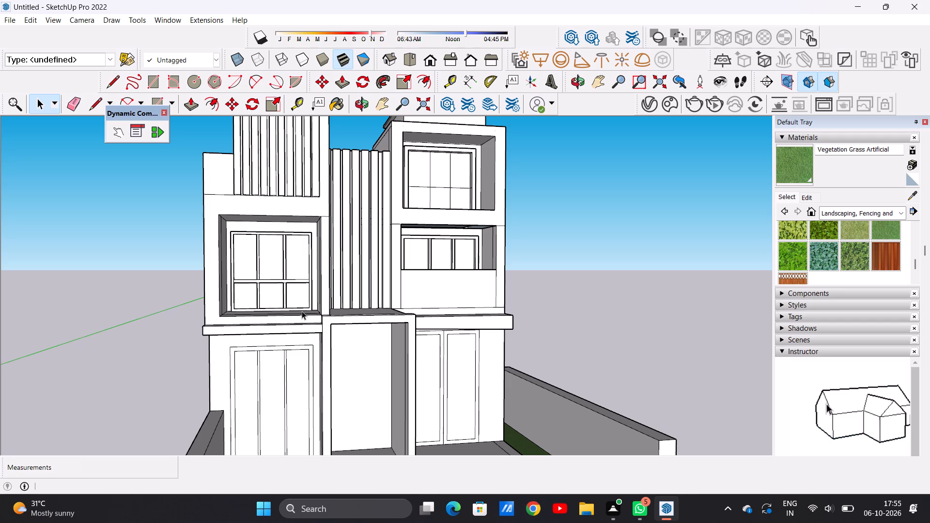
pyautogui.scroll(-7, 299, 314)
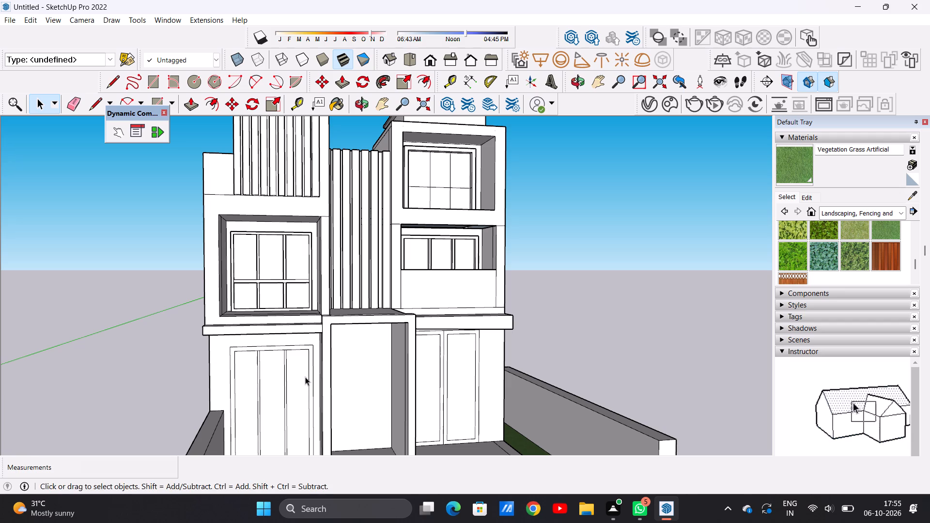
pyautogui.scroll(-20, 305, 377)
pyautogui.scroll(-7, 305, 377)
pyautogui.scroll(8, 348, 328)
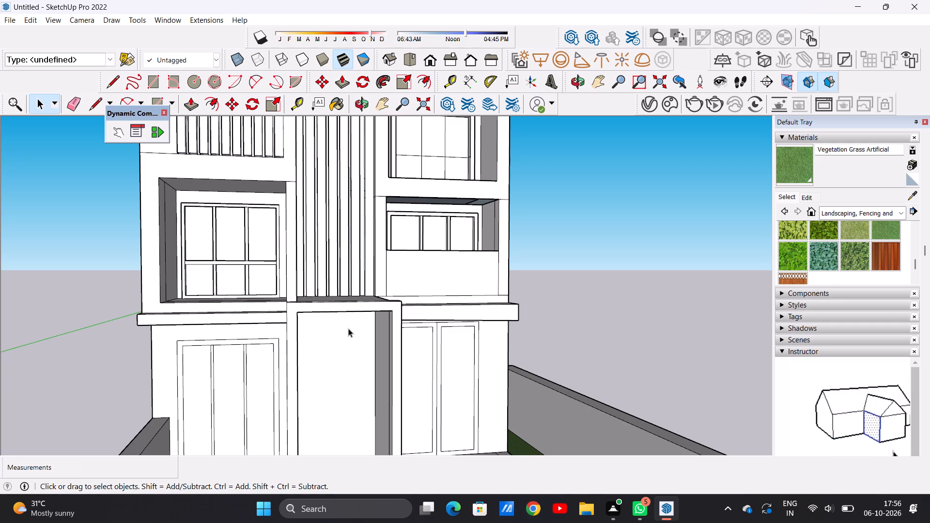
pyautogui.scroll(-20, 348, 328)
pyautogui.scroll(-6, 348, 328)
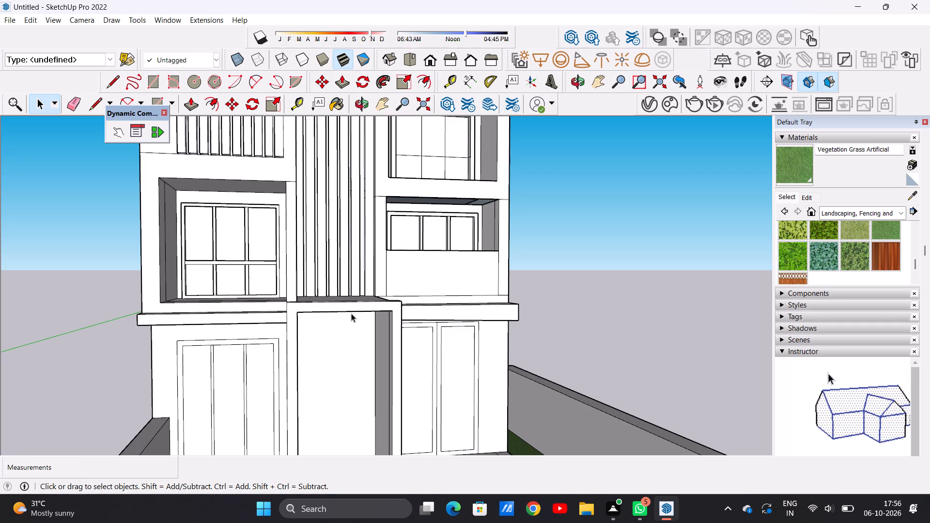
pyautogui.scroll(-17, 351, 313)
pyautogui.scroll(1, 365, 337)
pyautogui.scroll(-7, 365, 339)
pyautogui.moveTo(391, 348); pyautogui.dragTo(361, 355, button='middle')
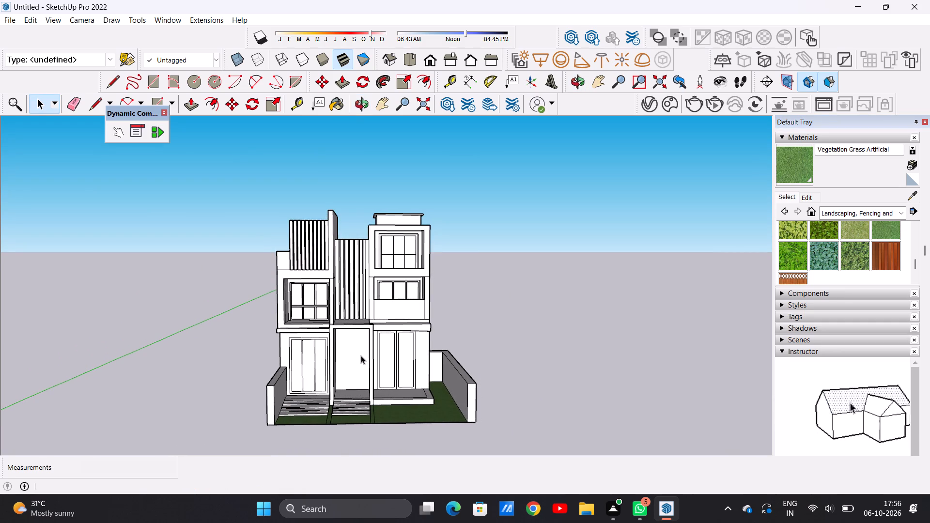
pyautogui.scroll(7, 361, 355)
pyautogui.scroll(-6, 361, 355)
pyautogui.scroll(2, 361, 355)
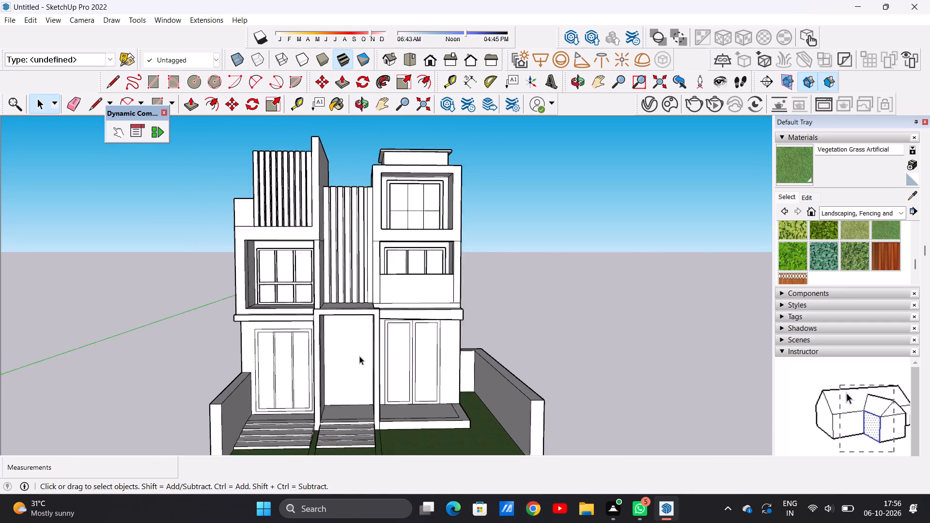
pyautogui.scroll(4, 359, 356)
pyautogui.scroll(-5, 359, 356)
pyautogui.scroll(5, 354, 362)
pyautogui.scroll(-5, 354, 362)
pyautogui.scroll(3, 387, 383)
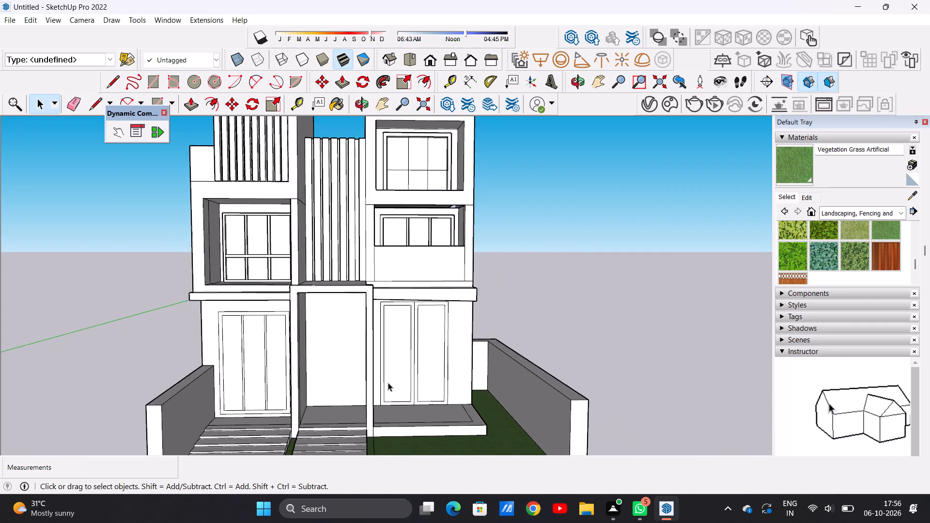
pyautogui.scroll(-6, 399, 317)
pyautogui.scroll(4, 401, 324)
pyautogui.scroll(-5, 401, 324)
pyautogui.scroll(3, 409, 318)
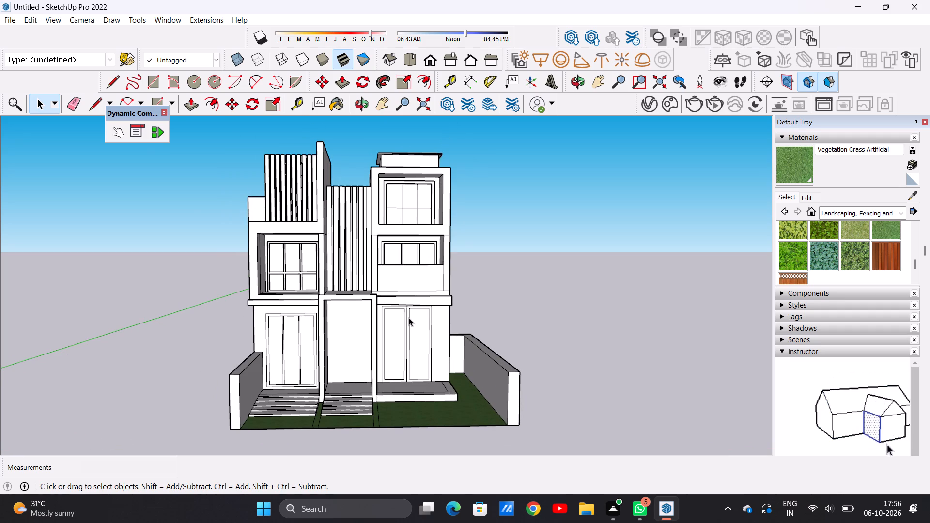
# Review the whole house from the side and front, checking the ground-floor doors, entrance frame and facade.
pyautogui.scroll(-11, 409, 318)
pyautogui.moveTo(440, 332); pyautogui.dragTo(210, 330, button='middle')
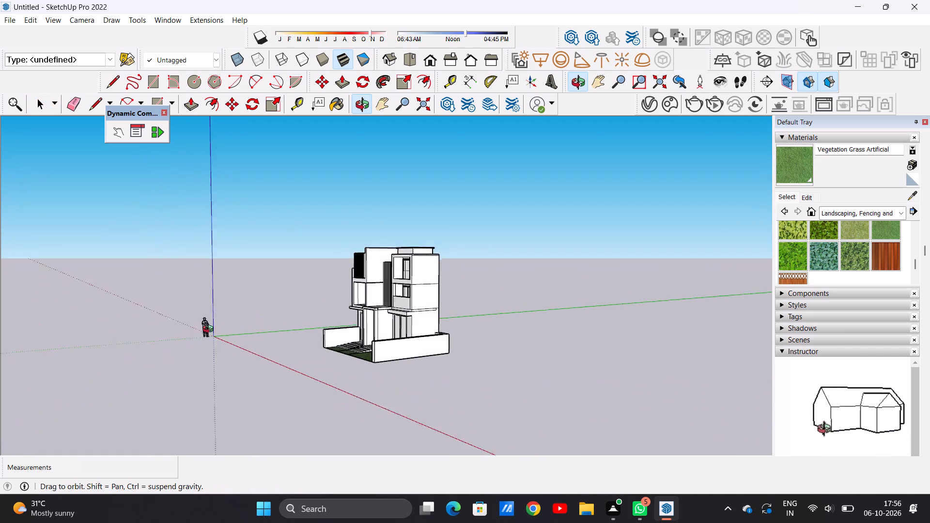
pyautogui.moveTo(210, 330); pyautogui.dragTo(203, 331, button='middle')
pyautogui.scroll(7, 408, 326)
pyautogui.moveTo(359, 335); pyautogui.dragTo(537, 332, button='middle')
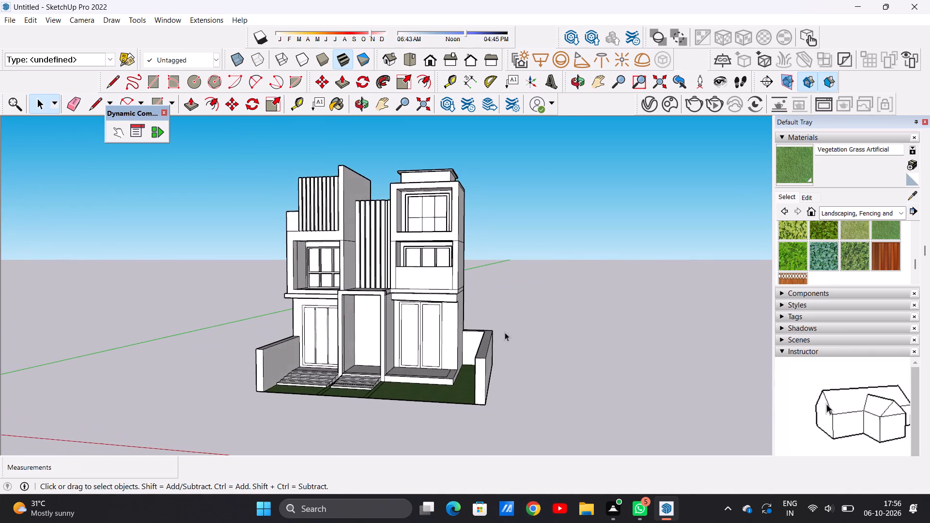
pyautogui.scroll(-4, 438, 332)
pyautogui.moveTo(331, 338); pyautogui.dragTo(353, 337, button='middle')
pyautogui.scroll(12, 359, 332)
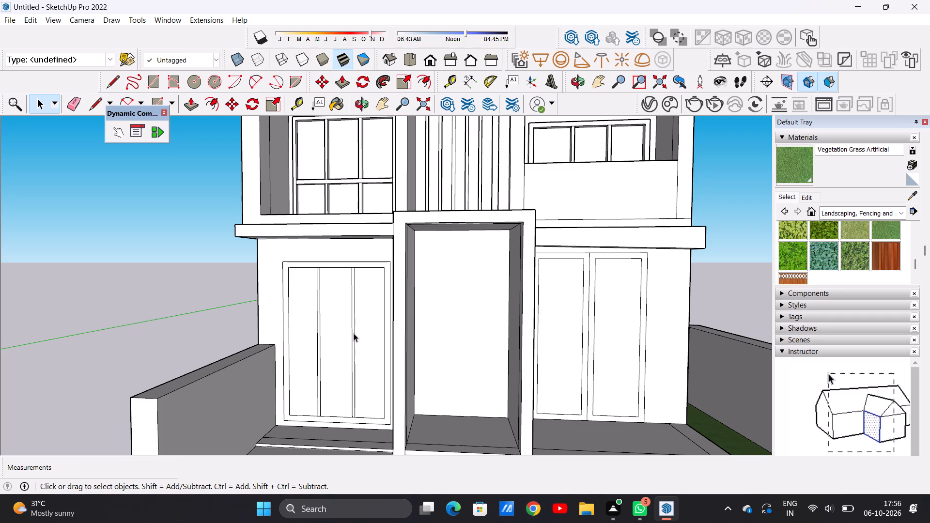
pyautogui.scroll(-5, 366, 321)
pyautogui.scroll(2, 368, 328)
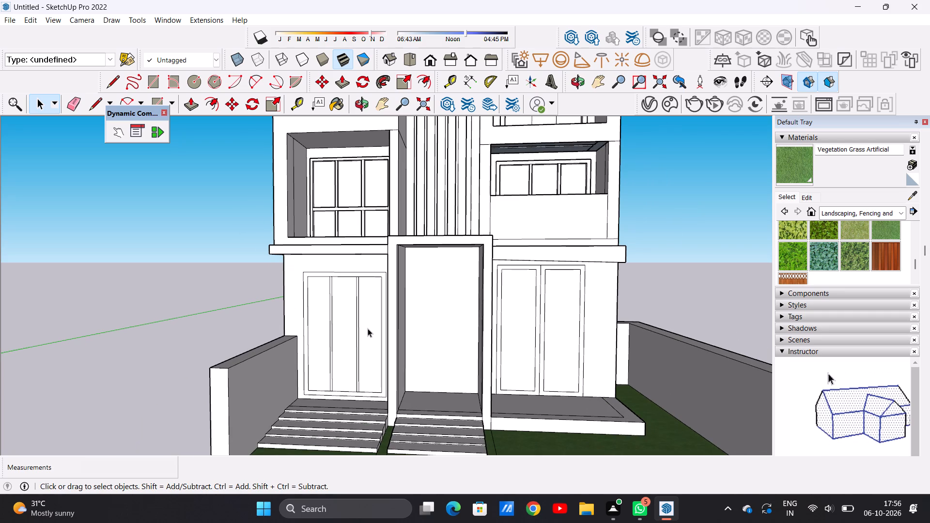
pyautogui.scroll(-5, 372, 324)
pyautogui.scroll(3, 374, 320)
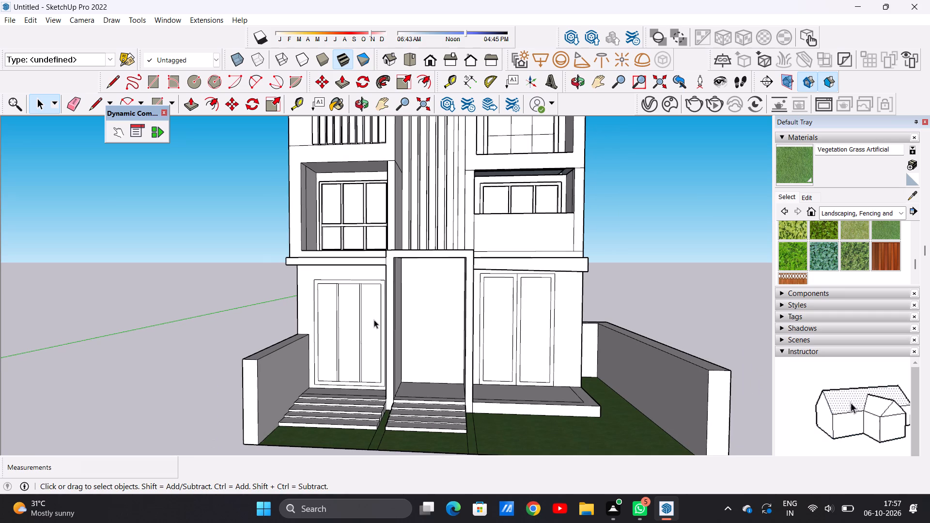
pyautogui.scroll(-10, 374, 320)
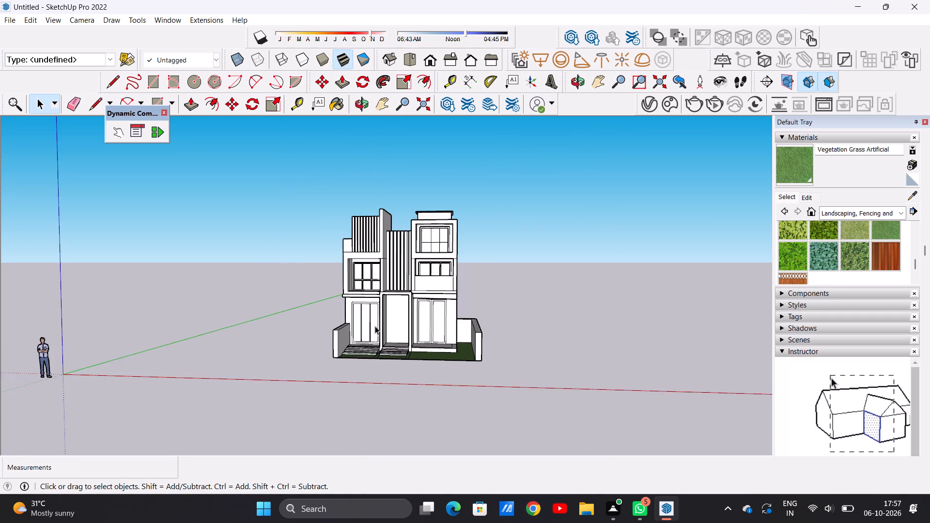
pyautogui.moveTo(375, 326); pyautogui.dragTo(382, 307, button='middle')
pyautogui.scroll(8, 375, 326)
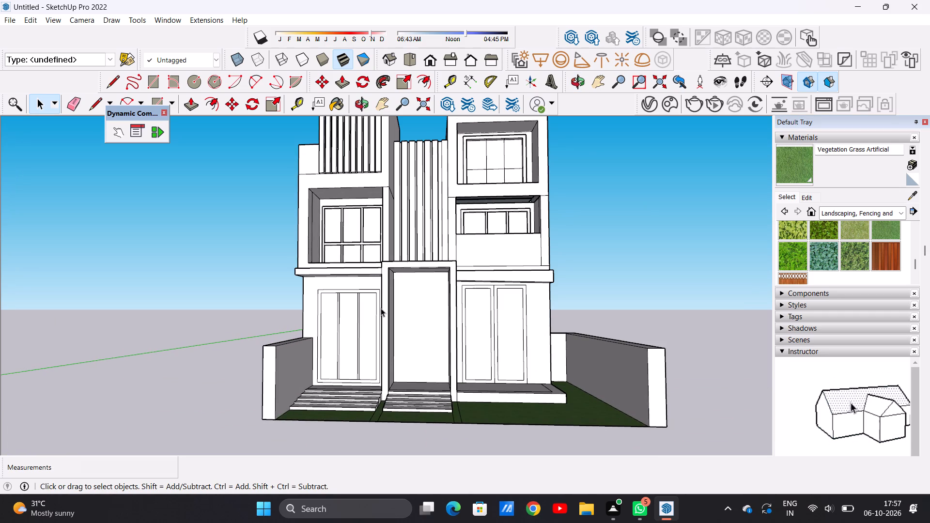
pyautogui.scroll(-10, 381, 308)
pyautogui.moveTo(344, 318); pyautogui.dragTo(385, 326, button='middle')
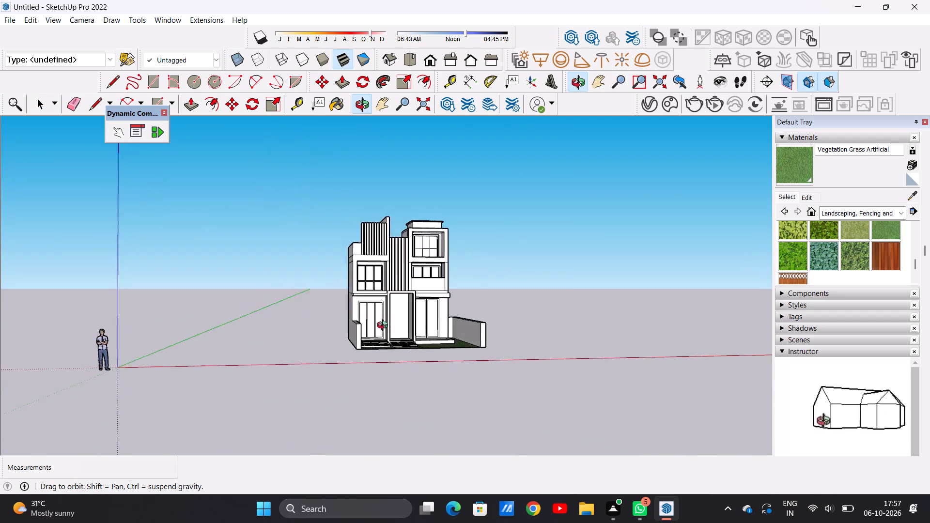
pyautogui.moveTo(385, 326); pyautogui.dragTo(354, 333, button='middle')
pyautogui.scroll(7, 389, 296)
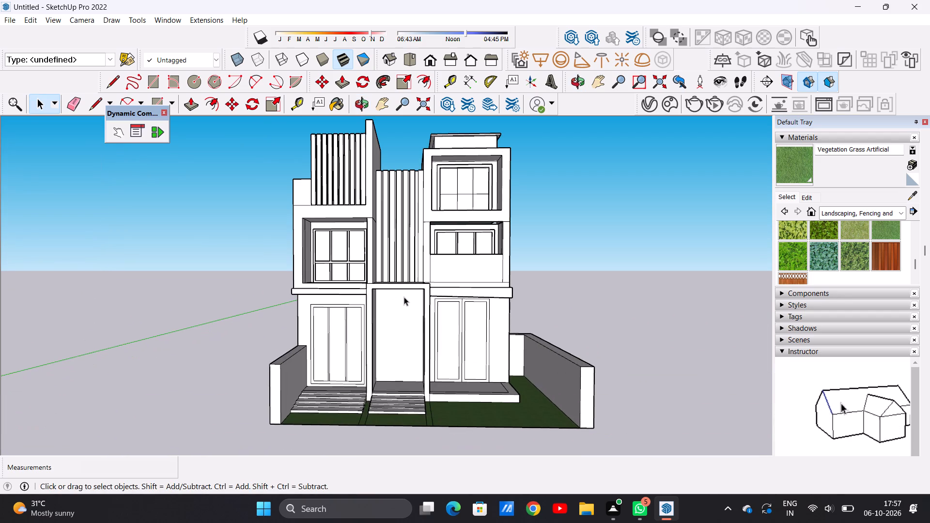
# Examine the entrance steps, porch floor and lawn from above and from the front.
pyautogui.scroll(-6, 411, 291)
pyautogui.scroll(4, 411, 291)
pyautogui.scroll(-4, 411, 291)
pyautogui.moveTo(434, 276); pyautogui.dragTo(461, 305, button='middle')
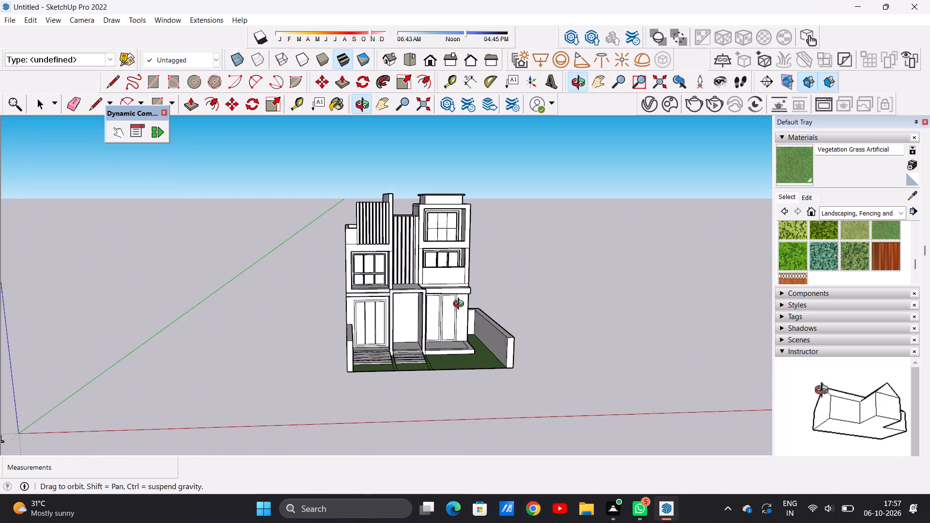
pyautogui.moveTo(461, 305); pyautogui.dragTo(407, 316, button='middle')
pyautogui.scroll(6, 410, 346)
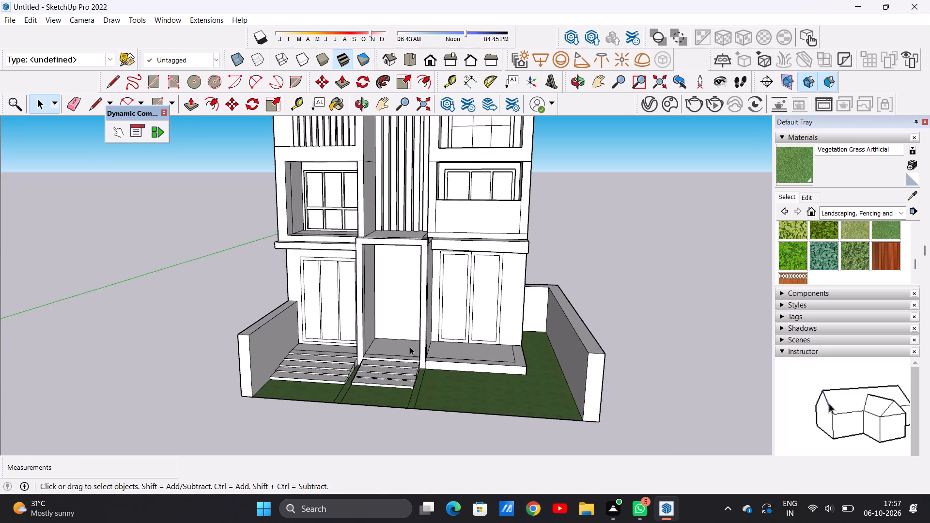
pyautogui.scroll(6, 410, 347)
pyautogui.scroll(-8, 410, 347)
pyautogui.moveTo(431, 319); pyautogui.dragTo(455, 391, button='middle')
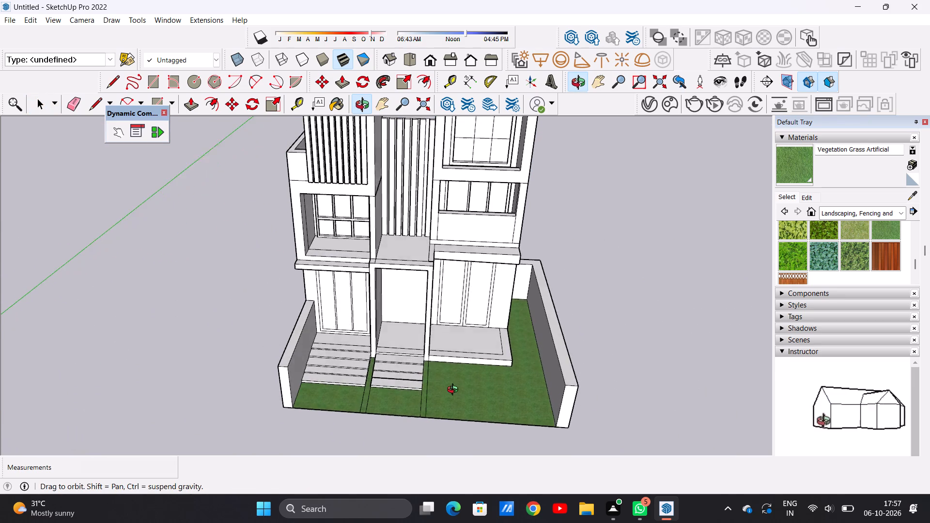
pyautogui.moveTo(455, 391); pyautogui.dragTo(456, 391, button='middle')
pyautogui.scroll(6, 458, 389)
pyautogui.scroll(-8, 402, 347)
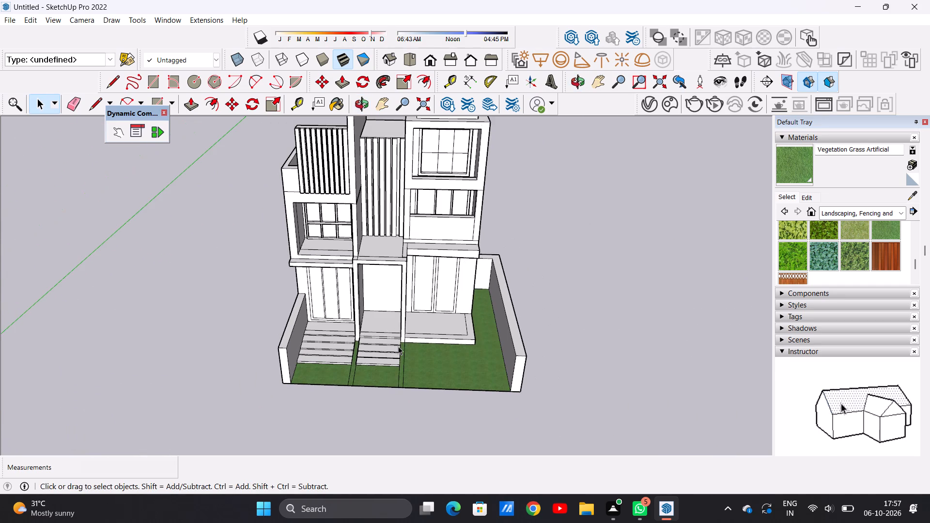
pyautogui.moveTo(398, 346); pyautogui.dragTo(372, 288, button='middle')
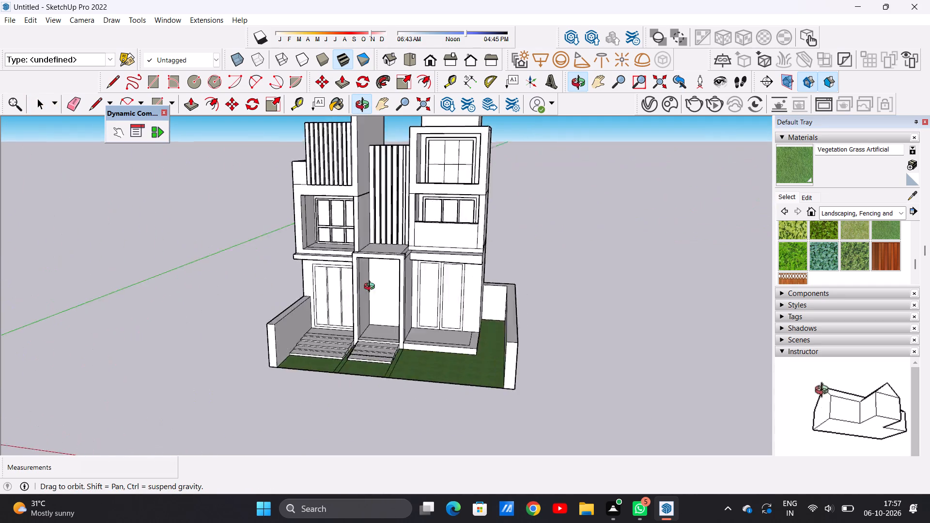
pyautogui.moveTo(372, 288); pyautogui.dragTo(434, 271, button='middle')
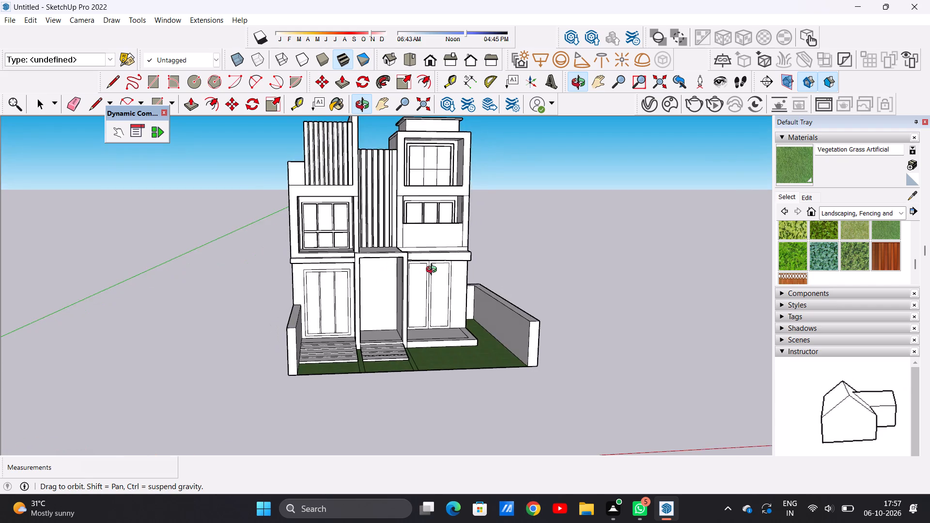
pyautogui.moveTo(434, 271); pyautogui.dragTo(409, 272, button='middle')
# Inspect the upper floors of the front facade, including the balconies, windows and vertical slats.
pyautogui.scroll(-9, 397, 313)
pyautogui.scroll(11, 410, 261)
pyautogui.moveTo(410, 323); pyautogui.dragTo(411, 314, button='middle')
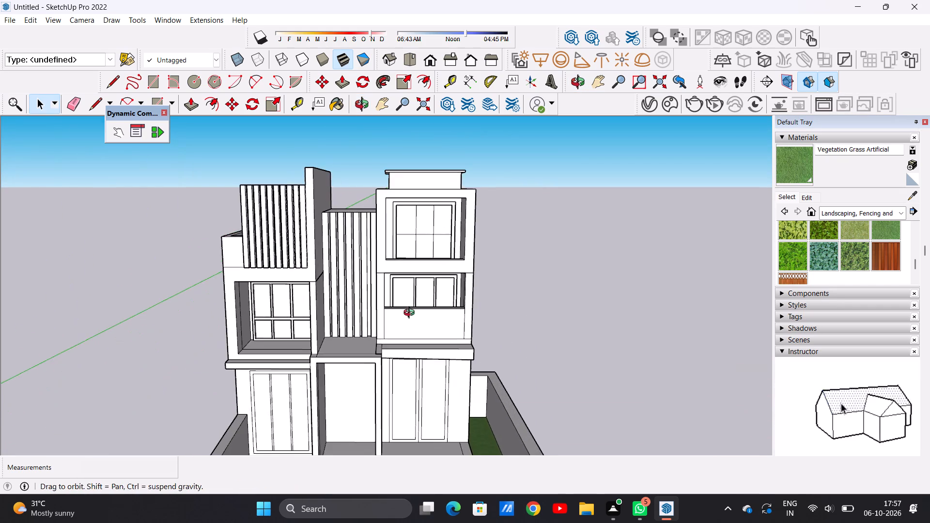
pyautogui.moveTo(411, 314); pyautogui.dragTo(411, 290, button='middle')
pyautogui.scroll(-9, 404, 295)
pyautogui.moveTo(424, 340); pyautogui.dragTo(407, 320, button='middle')
pyautogui.scroll(4, 392, 319)
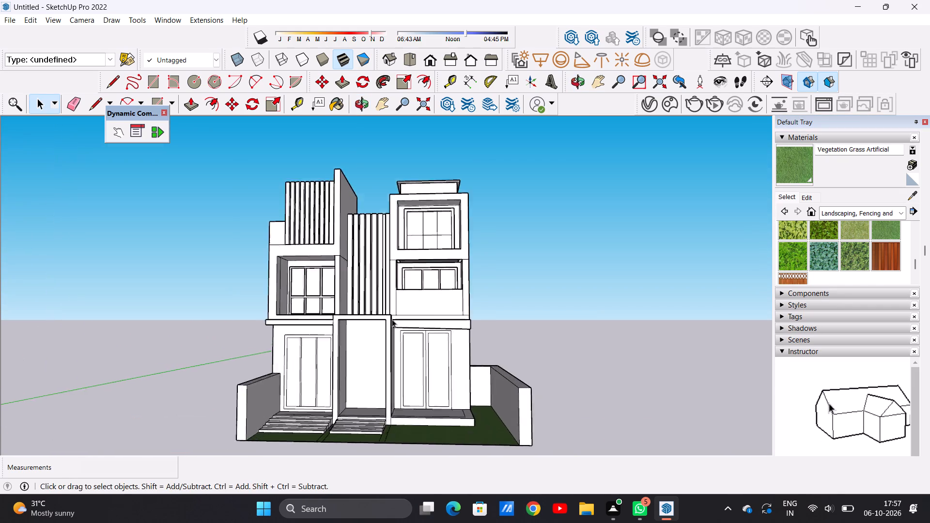
pyautogui.scroll(6, 392, 319)
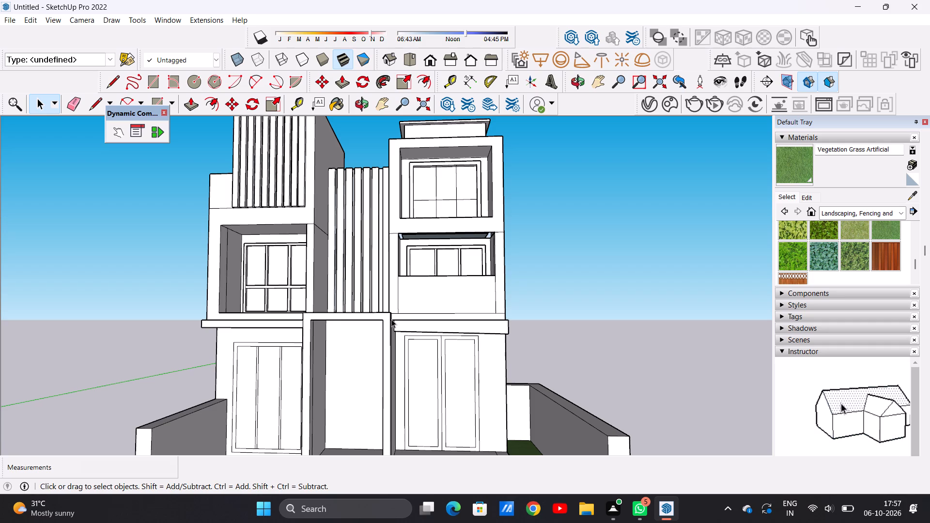
pyautogui.scroll(1, 391, 319)
pyautogui.scroll(-9, 391, 319)
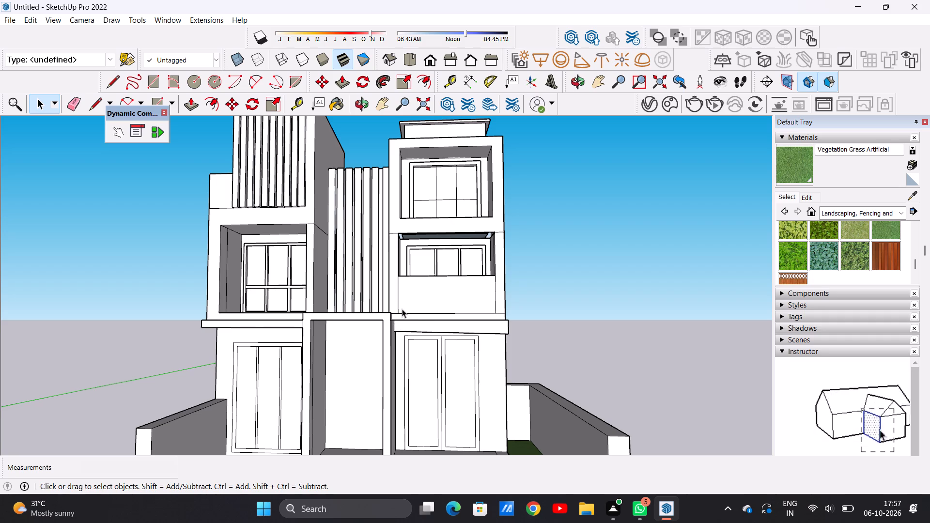
# Review the whole house from the front and side, checking the facade, entrance steps and boundary walls.
pyautogui.scroll(-3, 402, 309)
pyautogui.scroll(1, 403, 308)
pyautogui.scroll(-4, 403, 308)
pyautogui.moveTo(372, 329); pyautogui.dragTo(251, 346, button='middle')
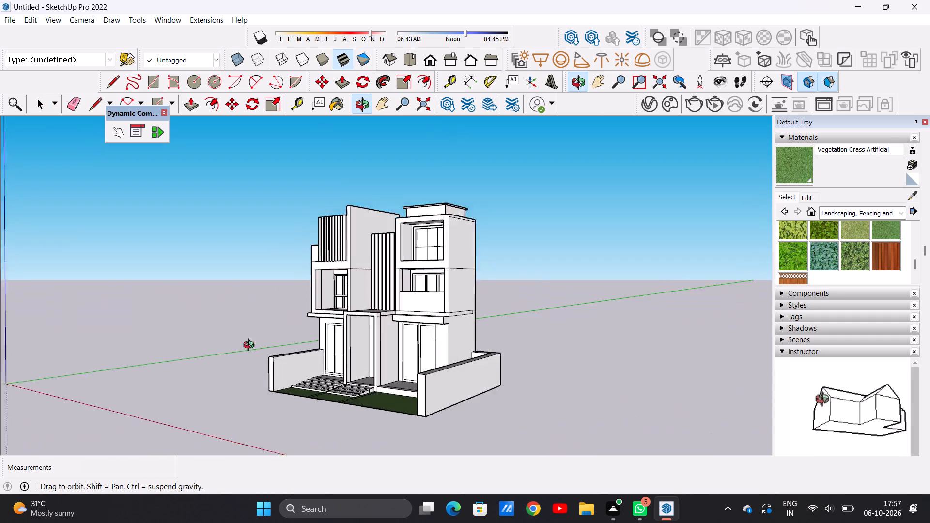
pyautogui.moveTo(251, 346); pyautogui.dragTo(128, 367, button='middle')
pyautogui.scroll(13, 479, 325)
pyautogui.scroll(-15, 429, 320)
pyautogui.moveTo(326, 343); pyautogui.dragTo(563, 333, button='middle')
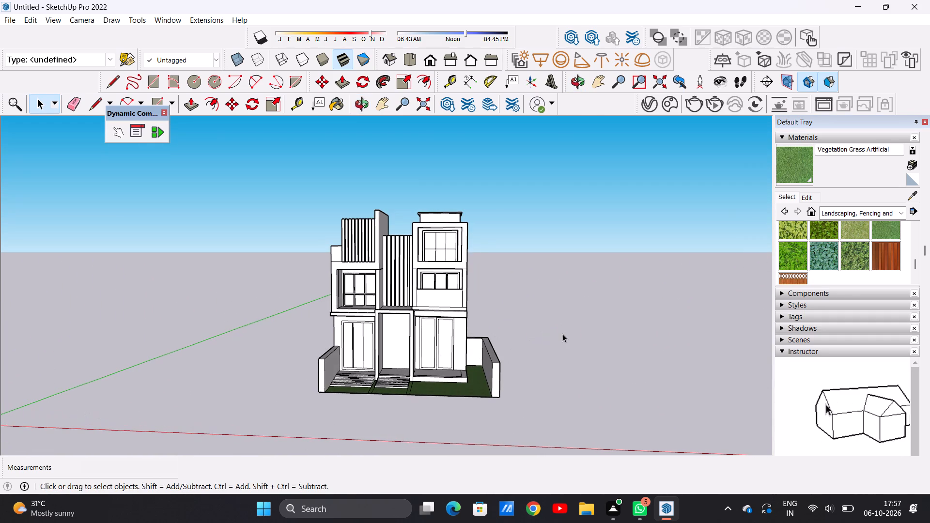
pyautogui.scroll(8, 439, 340)
pyautogui.scroll(-4, 438, 341)
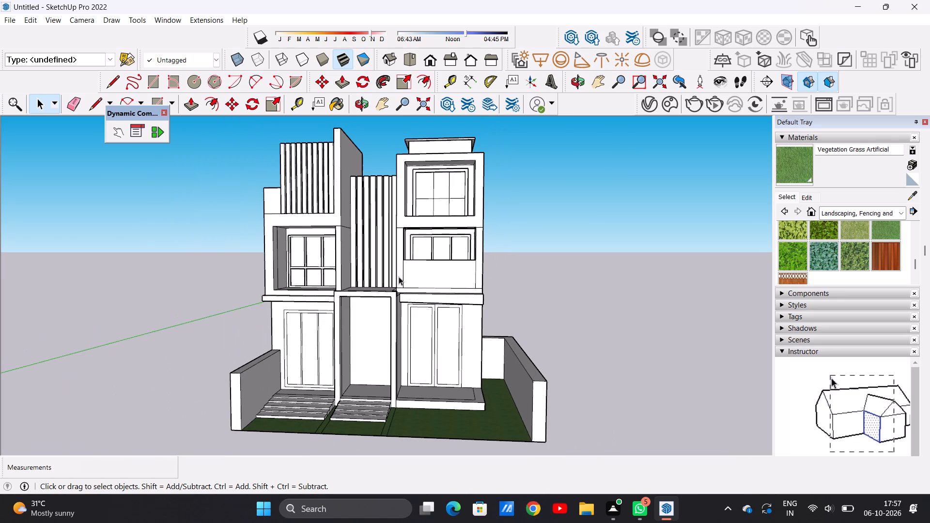
# Examine the front facade's slats, balconies, windows, ground-floor doors and porch.
pyautogui.scroll(-1, 398, 276)
pyautogui.scroll(4, 400, 275)
pyautogui.scroll(-3, 400, 275)
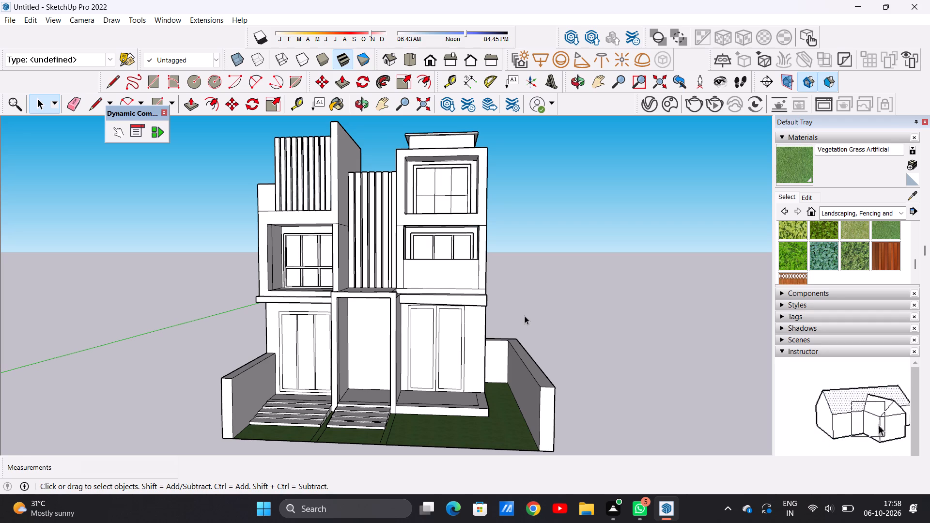
pyautogui.scroll(-16, 539, 261)
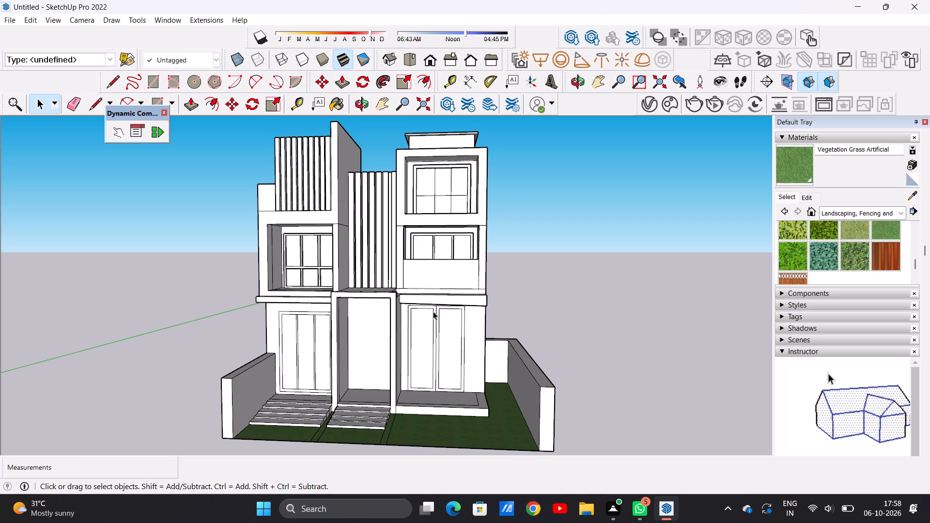
pyautogui.scroll(-8, 433, 311)
pyautogui.scroll(9, 428, 354)
pyautogui.scroll(-5, 428, 346)
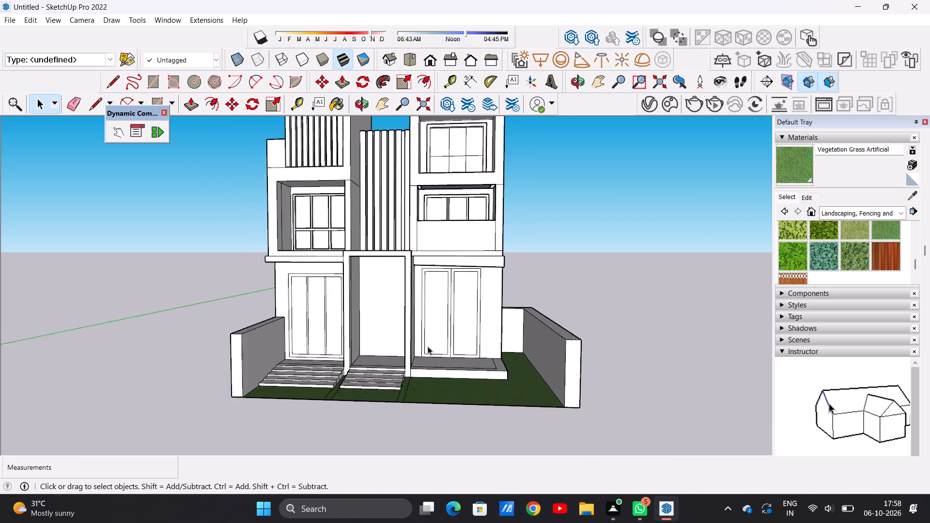
pyautogui.scroll(-4, 428, 346)
pyautogui.scroll(7, 456, 269)
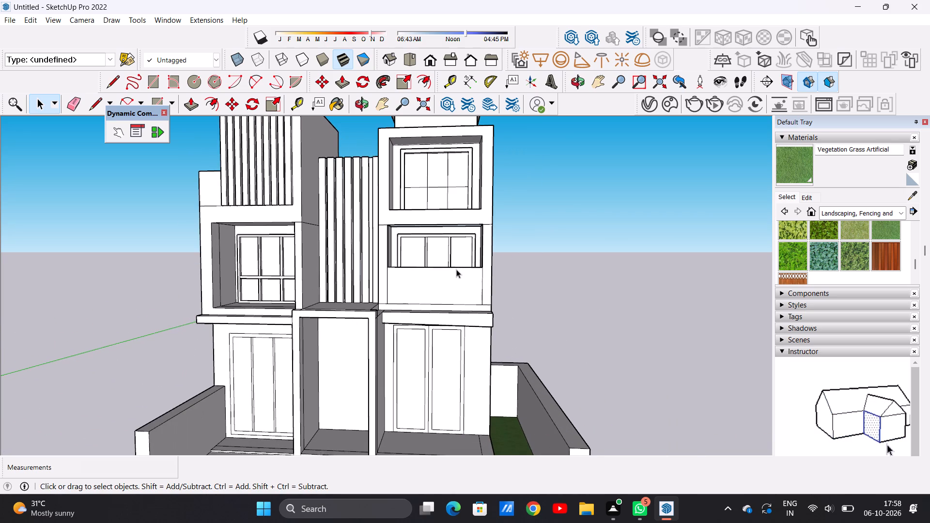
# Paint the front face of the outermost slat of the top-floor slat screen with Formica Graystone from Synthetic Surfaces.
pyautogui.click(903, 215)
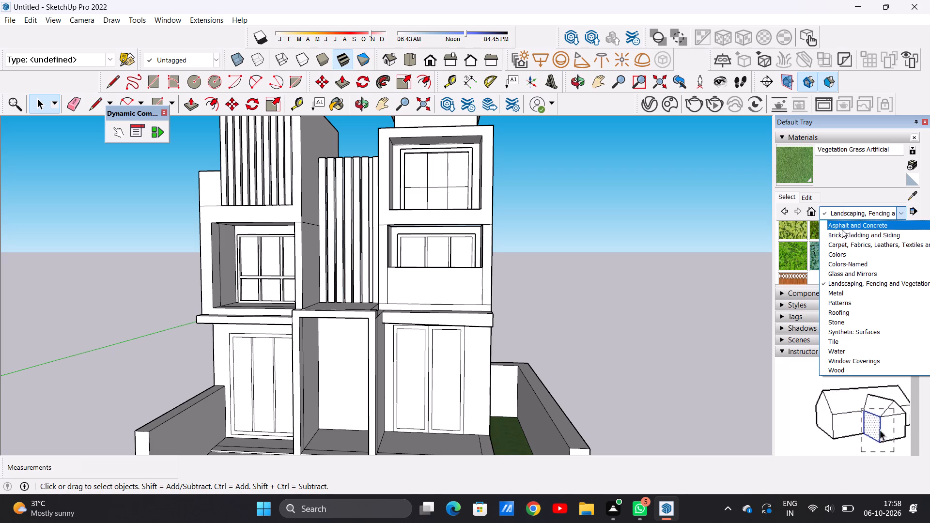
pyautogui.click(840, 328)
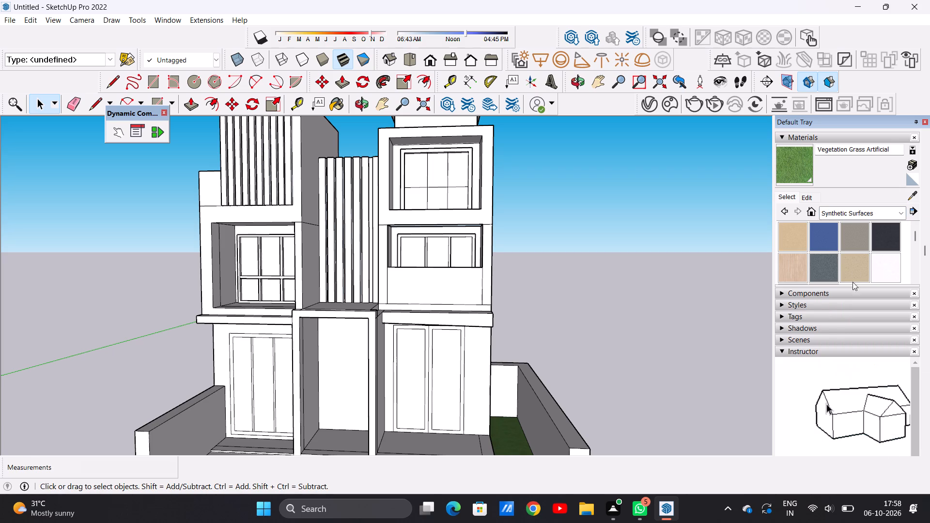
pyautogui.scroll(-2, 854, 236)
pyautogui.scroll(1, 854, 236)
pyautogui.click(854, 236)
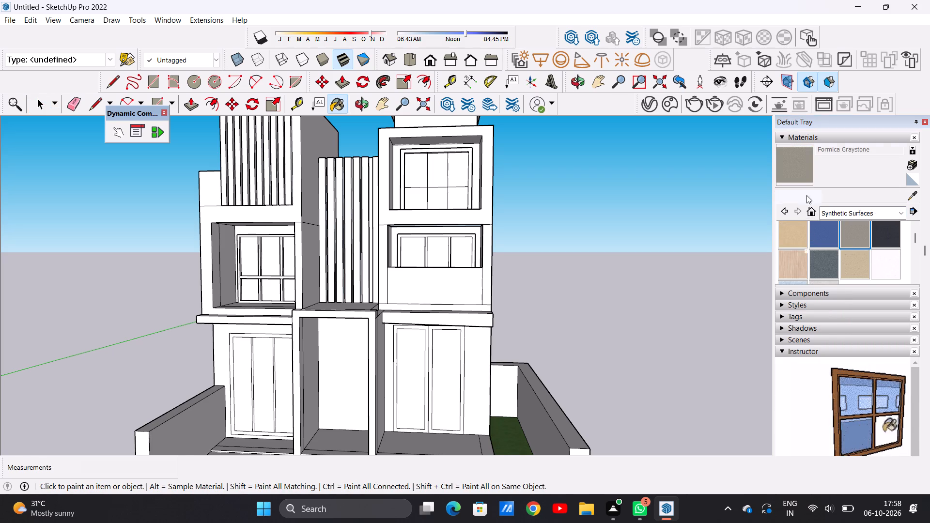
pyautogui.click(806, 195)
pyautogui.scroll(-11, 733, 269)
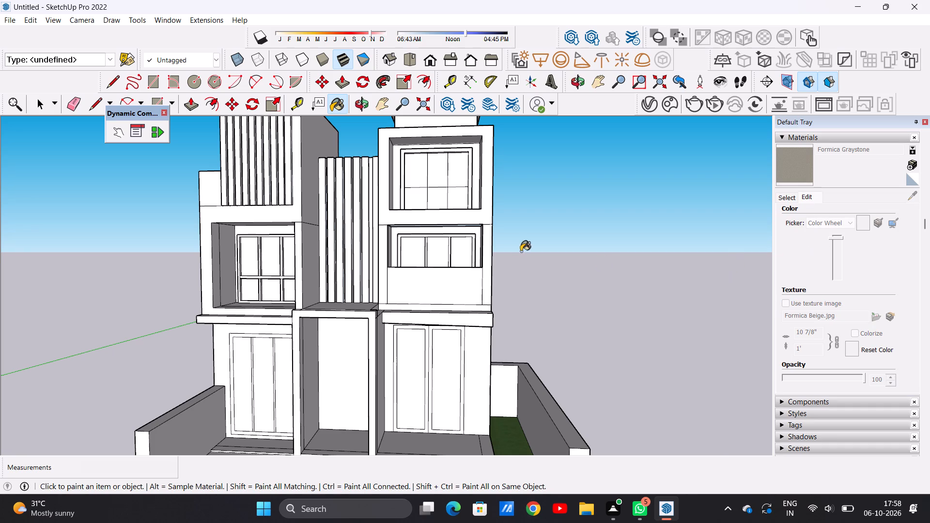
pyautogui.scroll(-11, 517, 253)
pyautogui.scroll(14, 388, 187)
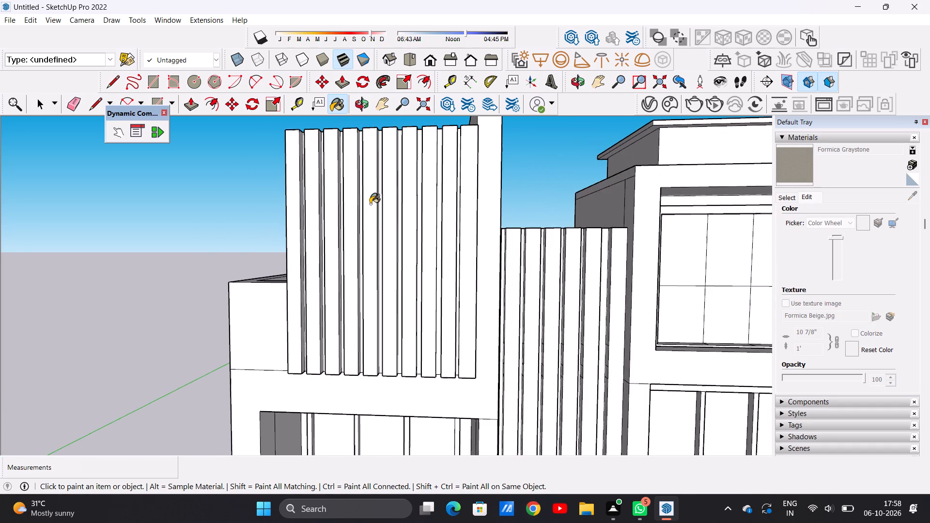
pyautogui.scroll(-7, 370, 204)
pyautogui.scroll(6, 307, 204)
pyautogui.click(364, 224)
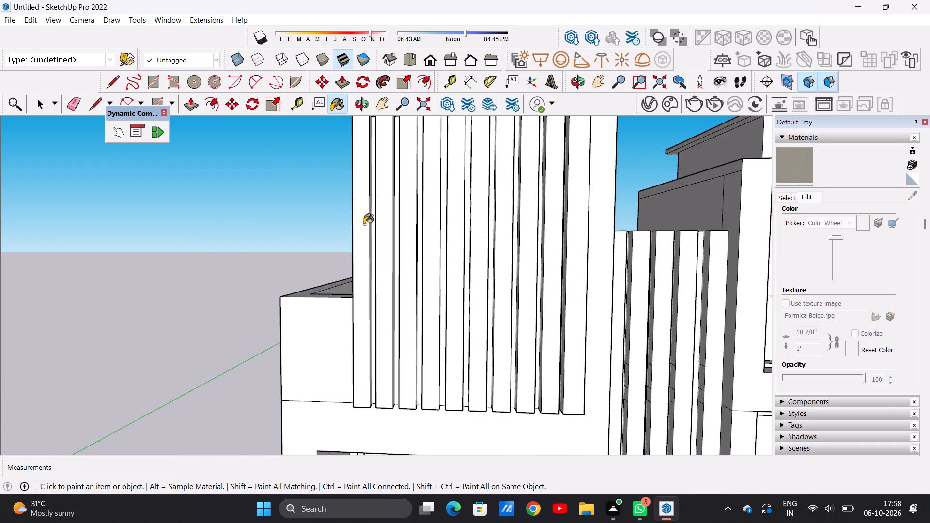
pyautogui.scroll(-5, 362, 247)
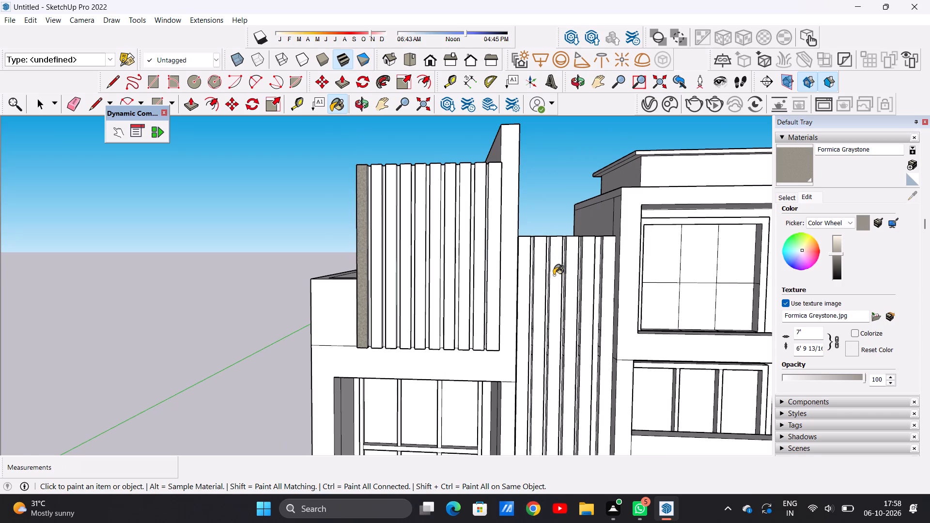
# Lighten the Formica Graystone material slightly by raising its colour brightness.
pyautogui.moveTo(554, 275); pyautogui.dragTo(520, 276, button='middle')
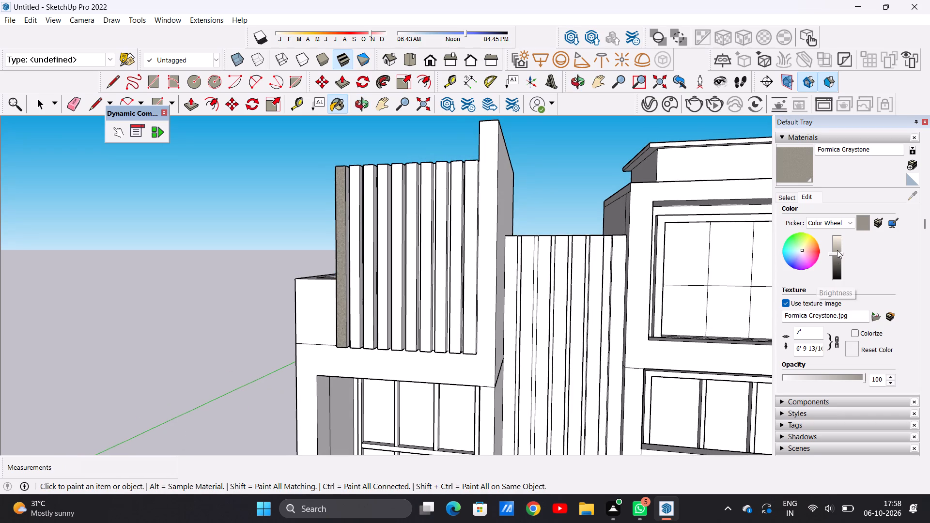
pyautogui.click(837, 250)
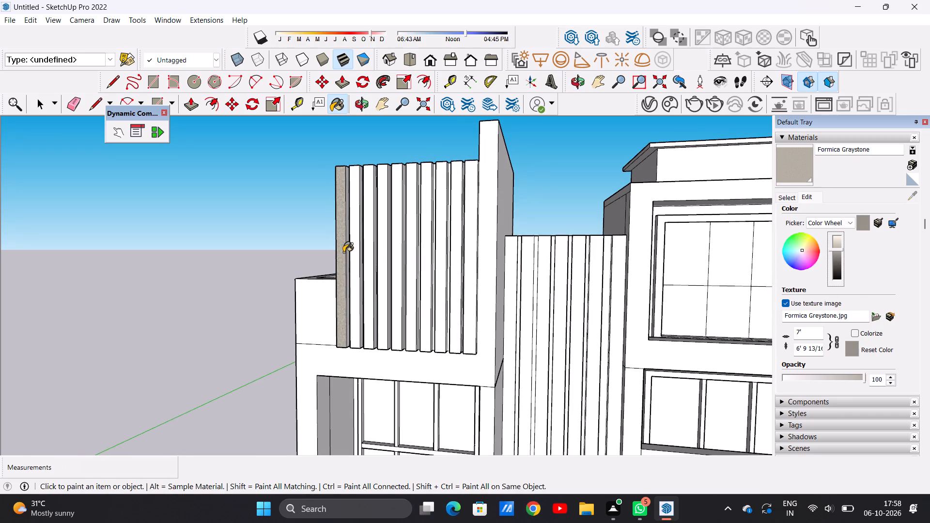
# Paint the front faces of the remaining slats in the top-floor slat screen with Formica Graystone.
pyautogui.moveTo(343, 252); pyautogui.dragTo(408, 295, button='middle')
pyautogui.scroll(6, 409, 275)
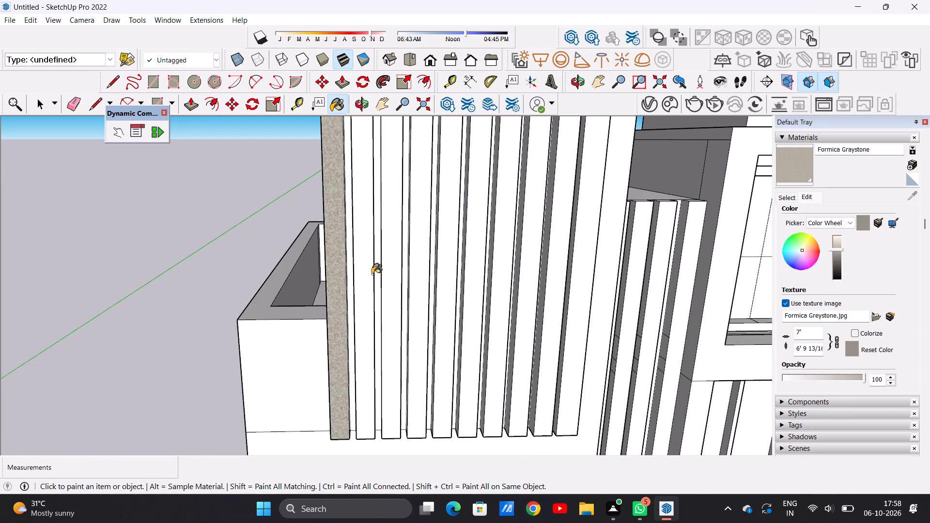
pyautogui.click(366, 276)
pyautogui.click(388, 276)
pyautogui.click(416, 280)
pyautogui.click(442, 283)
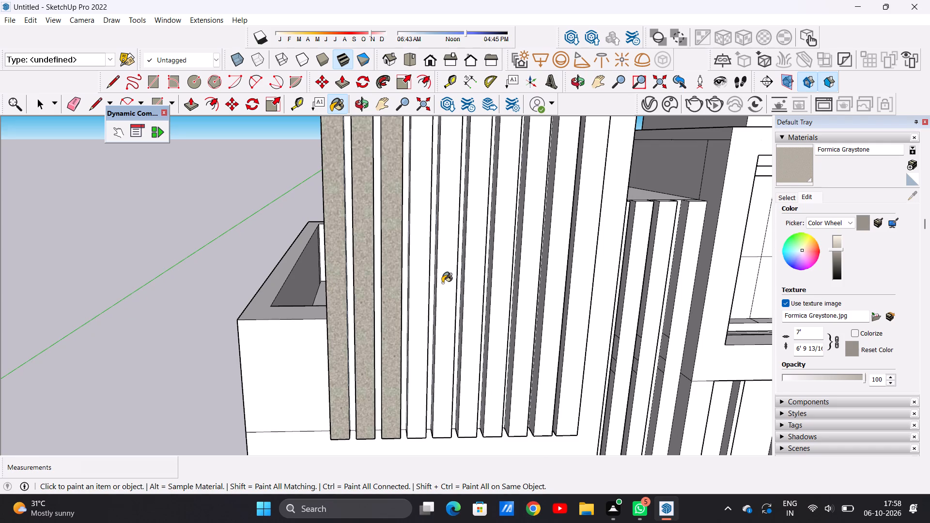
pyautogui.click(463, 283)
pyautogui.click(496, 288)
pyautogui.click(477, 291)
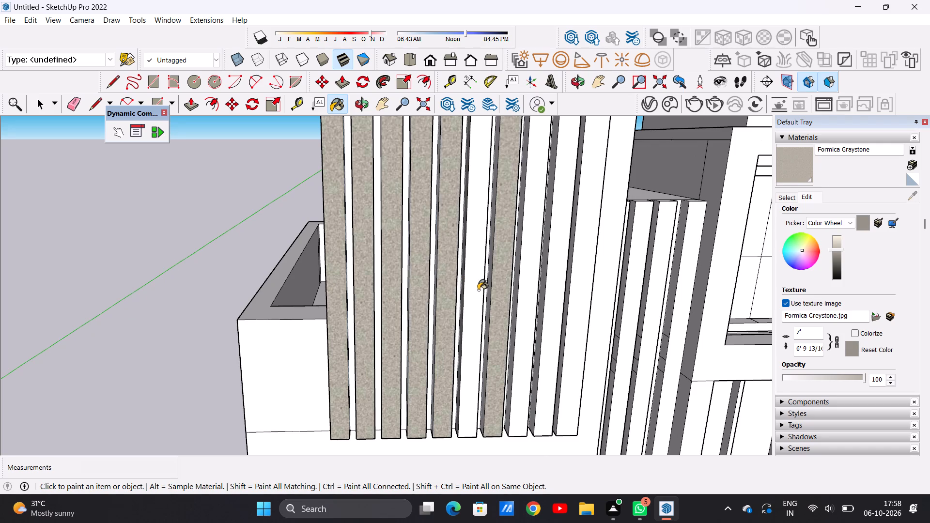
pyautogui.click(523, 291)
pyautogui.click(550, 293)
pyautogui.click(576, 294)
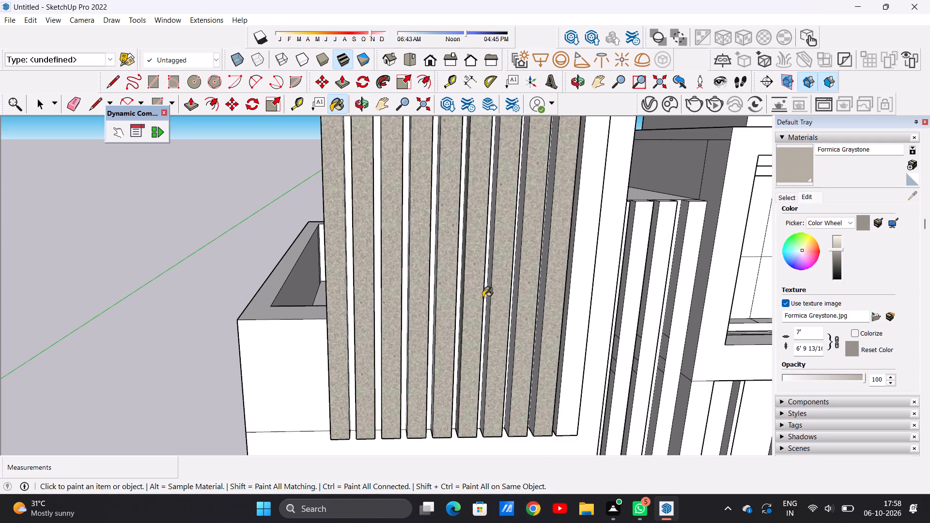
# Paint the front faces of all slats in the recessed central slat screen with Formica Graystone.
pyautogui.scroll(-14, 483, 297)
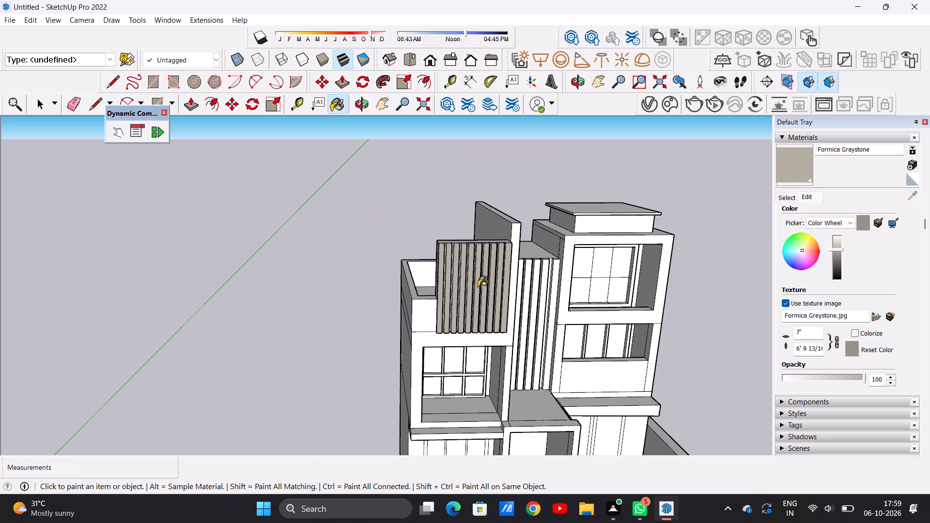
pyautogui.scroll(-5, 478, 287)
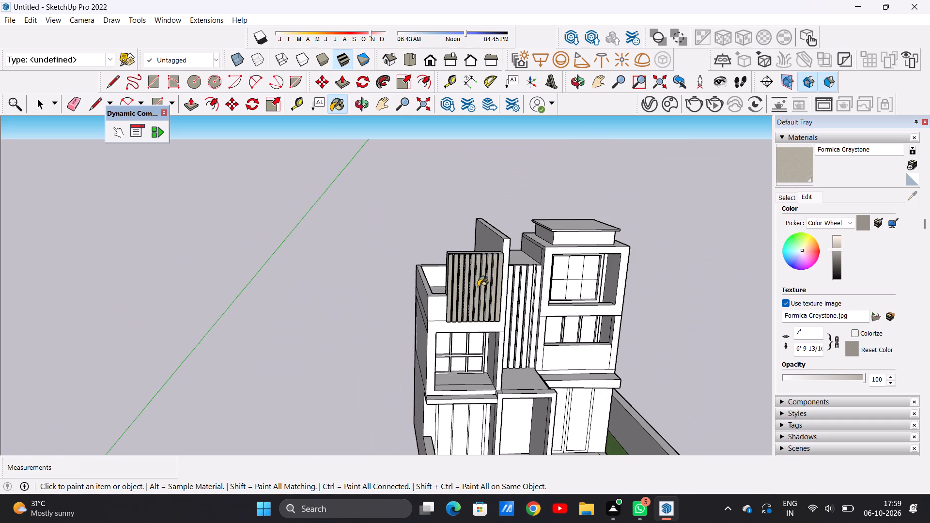
pyautogui.moveTo(527, 297); pyautogui.dragTo(414, 261, button='middle')
pyautogui.scroll(5, 561, 293)
pyautogui.moveTo(463, 297); pyautogui.dragTo(501, 314, button='middle')
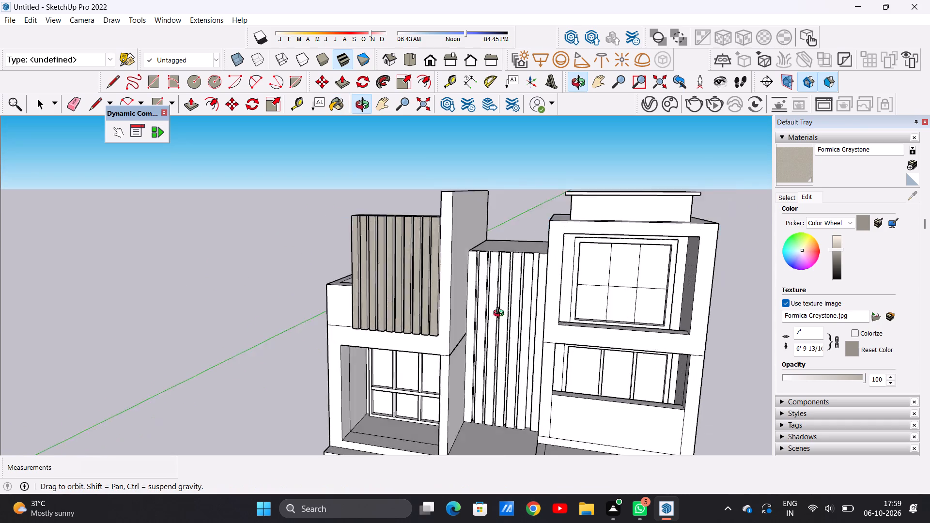
pyautogui.moveTo(501, 314); pyautogui.dragTo(539, 323, button='middle')
pyautogui.scroll(13, 540, 289)
pyautogui.click(517, 288)
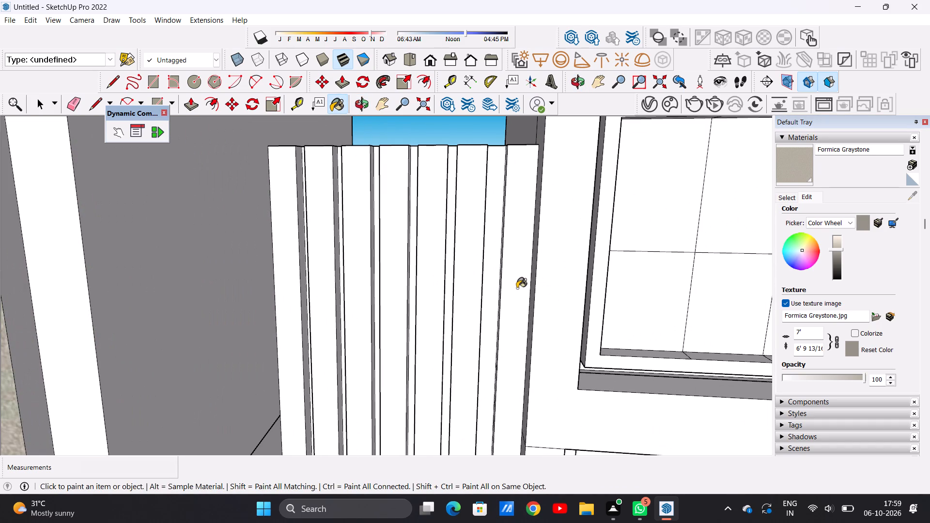
pyautogui.click(474, 302)
pyautogui.click(439, 308)
pyautogui.click(385, 316)
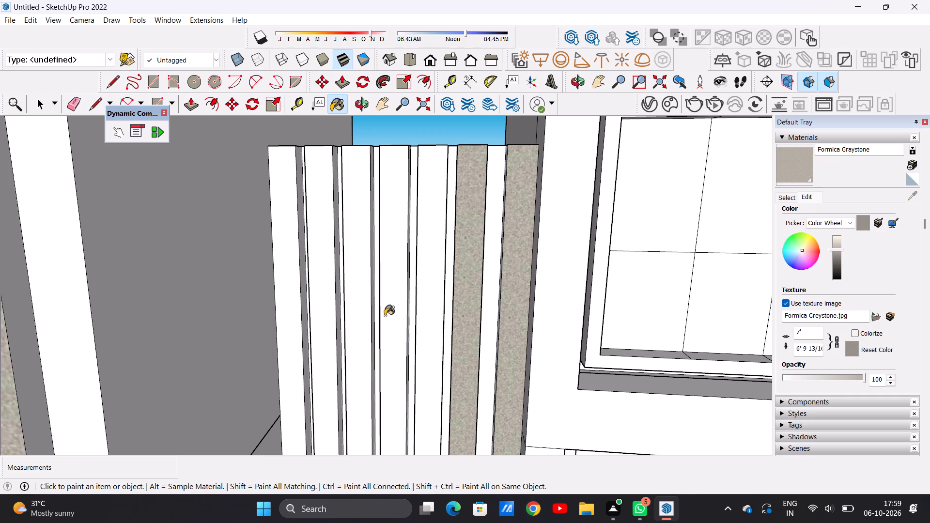
pyautogui.click(359, 324)
pyautogui.click(322, 325)
pyautogui.click(281, 326)
pyautogui.scroll(-7, 401, 318)
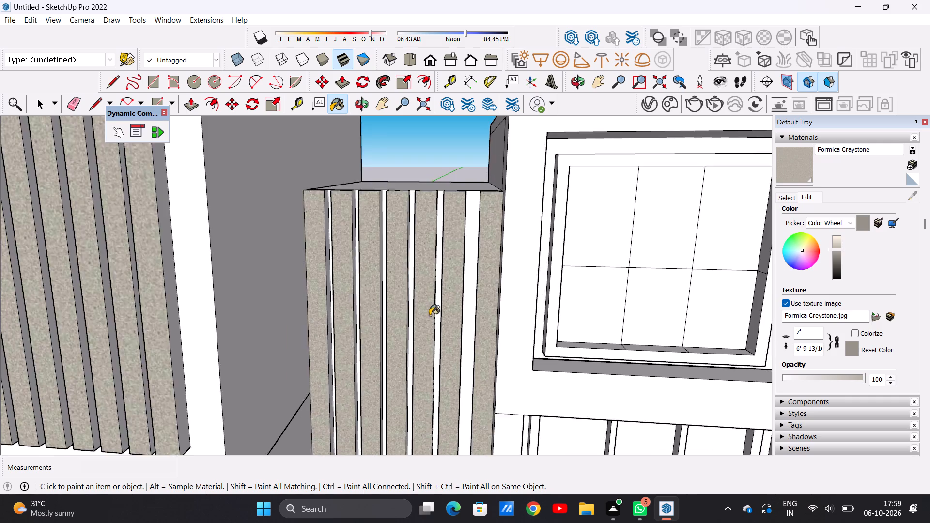
# Paint the outer end faces of the top-floor slat screen, beside the roof terrace, with Formica Graystone.
pyautogui.scroll(-10, 430, 315)
pyautogui.moveTo(334, 308); pyautogui.dragTo(546, 314, button='middle')
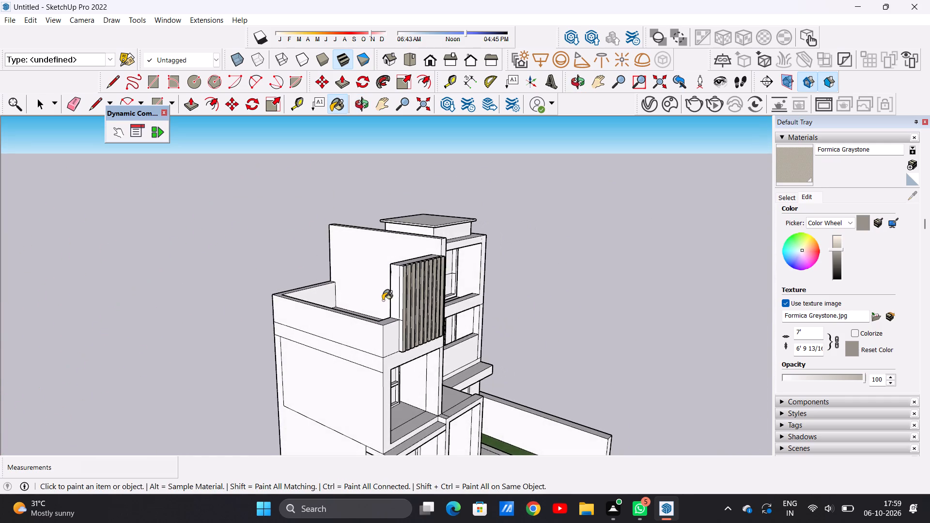
pyautogui.scroll(12, 381, 300)
pyautogui.click(441, 302)
pyautogui.scroll(-6, 430, 302)
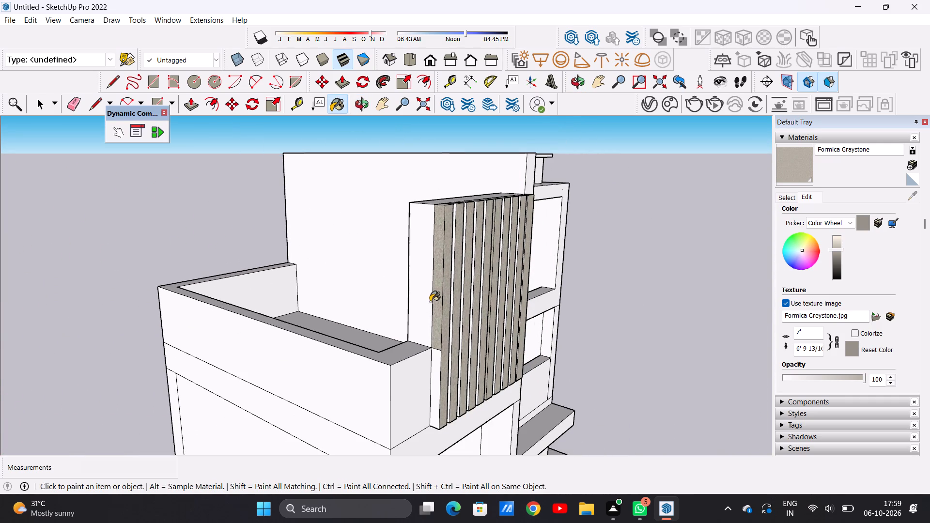
pyautogui.click(424, 295)
pyautogui.click(436, 369)
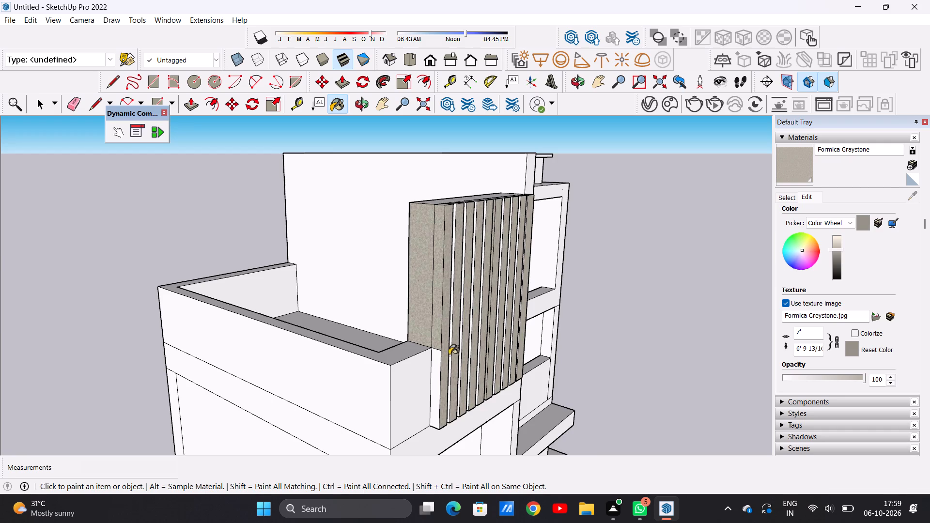
# Paint the terrace-facing side faces of the slats in the top-floor slat screen with Formica Graystone.
pyautogui.scroll(17, 453, 342)
pyautogui.click(439, 324)
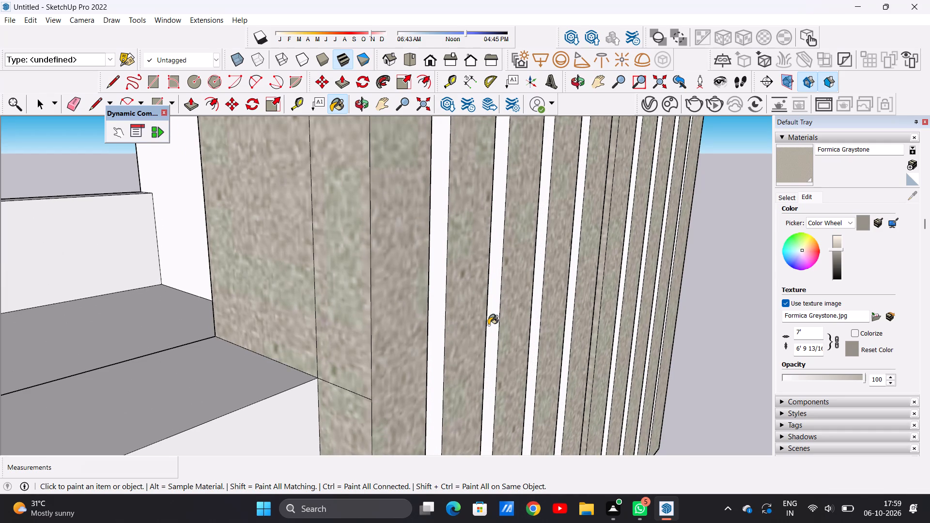
pyautogui.click(494, 321)
pyautogui.click(535, 322)
pyautogui.scroll(-7, 372, 341)
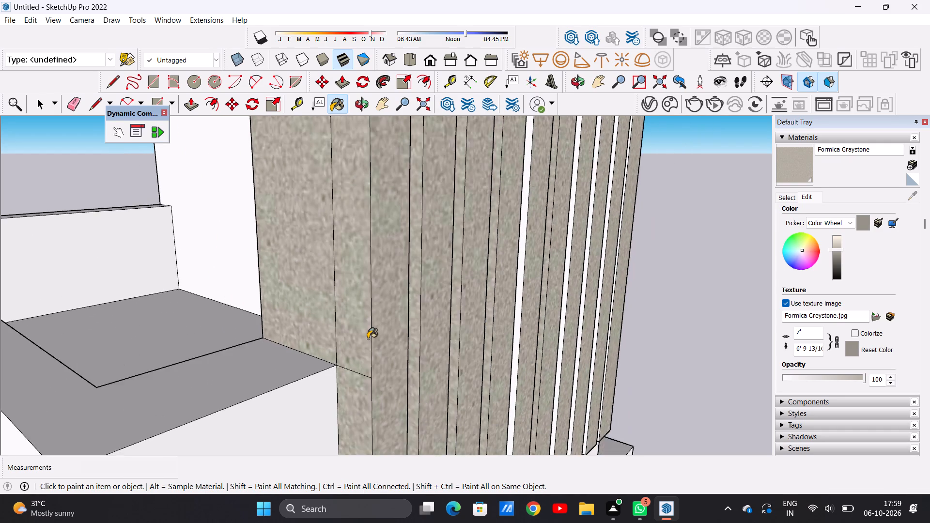
pyautogui.scroll(-2, 368, 338)
pyautogui.scroll(1, 368, 338)
pyautogui.scroll(-13, 368, 338)
pyautogui.scroll(20, 412, 307)
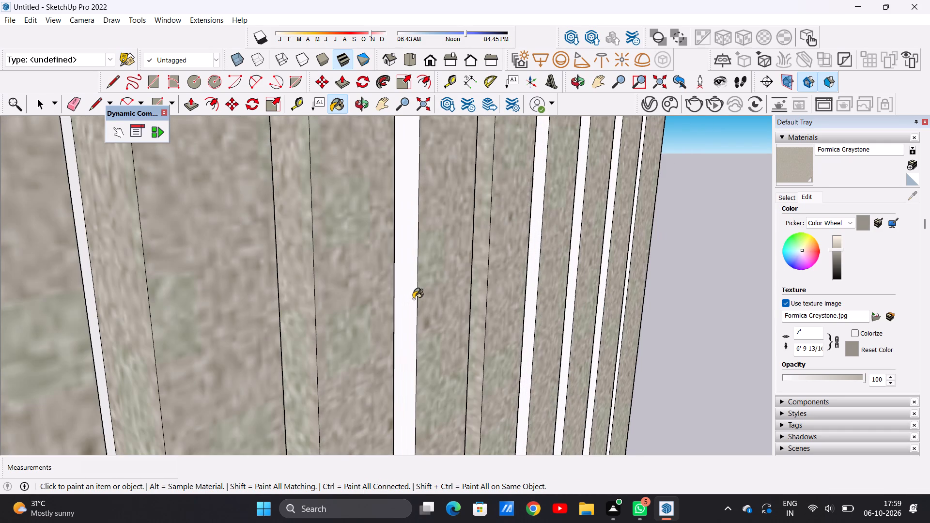
pyautogui.click(414, 299)
pyautogui.click(533, 297)
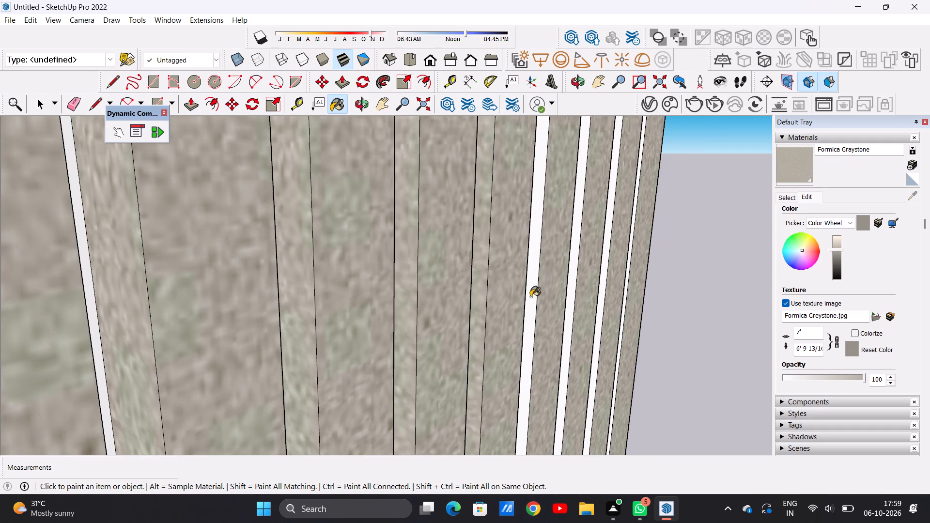
pyautogui.scroll(-16, 362, 333)
pyautogui.scroll(11, 411, 320)
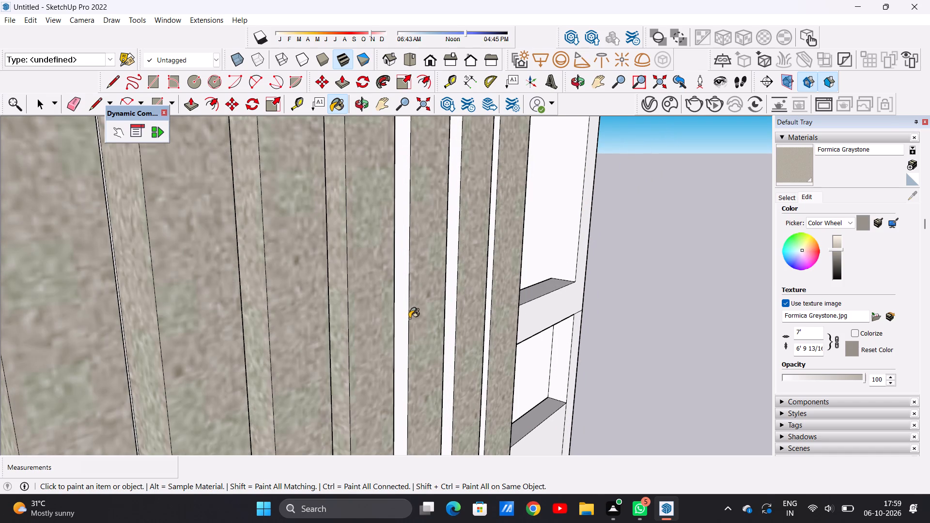
pyautogui.click(400, 319)
pyautogui.click(453, 319)
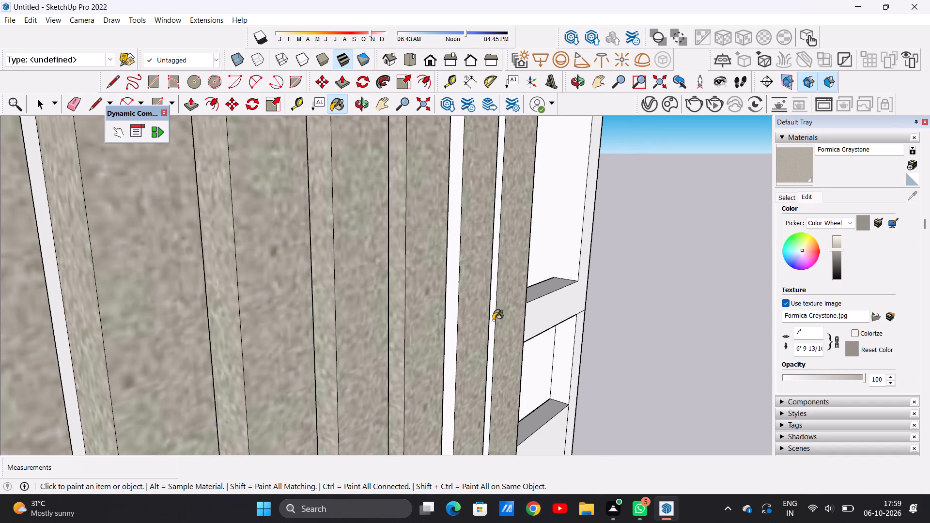
pyautogui.click(490, 317)
pyautogui.scroll(-20, 481, 331)
pyautogui.scroll(-3, 481, 331)
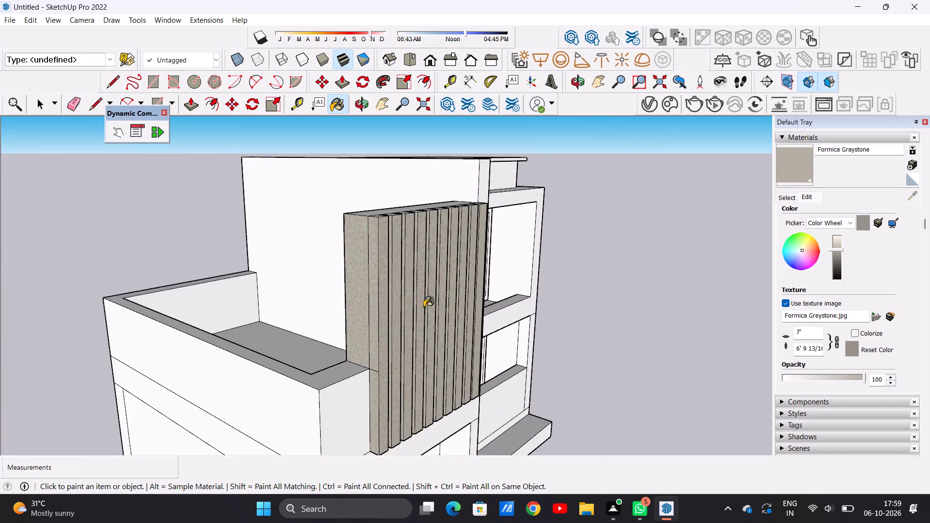
# Paint the top face of the backing wall behind the top-floor slats with Formica Graystone.
pyautogui.scroll(-4, 424, 307)
pyautogui.moveTo(468, 304); pyautogui.dragTo(316, 361, button='middle')
pyautogui.scroll(7, 324, 287)
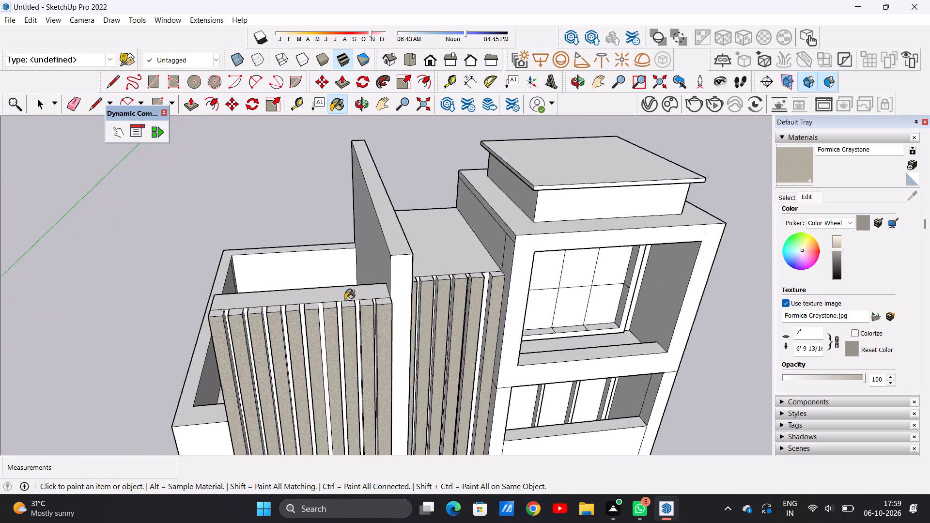
pyautogui.scroll(3, 345, 300)
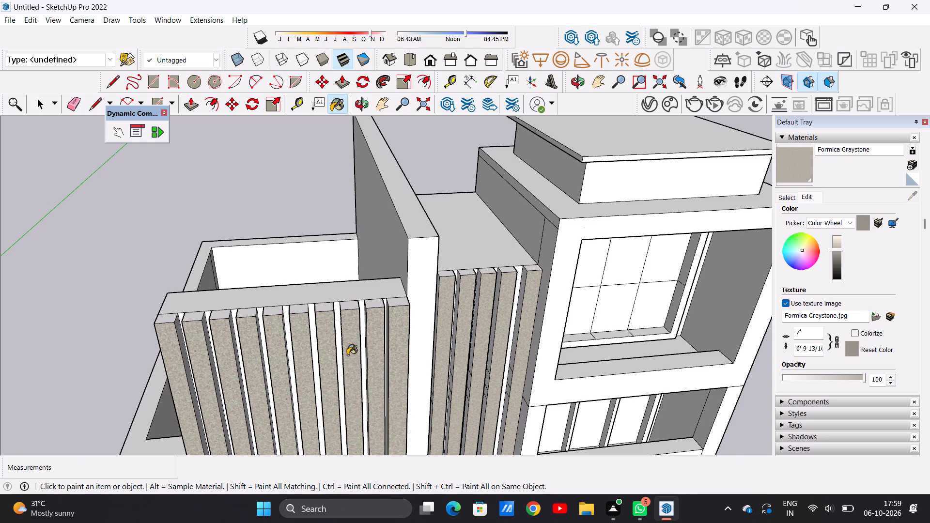
pyautogui.moveTo(347, 341); pyautogui.dragTo(350, 291, button='middle')
pyautogui.scroll(-8, 309, 342)
pyautogui.moveTo(340, 308); pyautogui.dragTo(332, 390, button='middle')
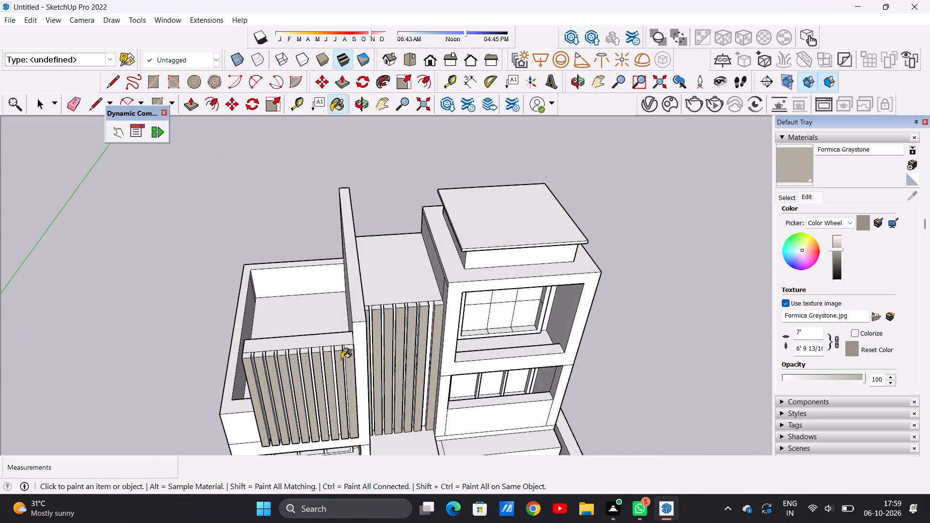
pyautogui.scroll(4, 345, 352)
pyautogui.click(347, 339)
# Paint the top end faces of all slats in the top-floor slat screen with Formica Graystone.
pyautogui.scroll(5, 348, 351)
pyautogui.click(350, 347)
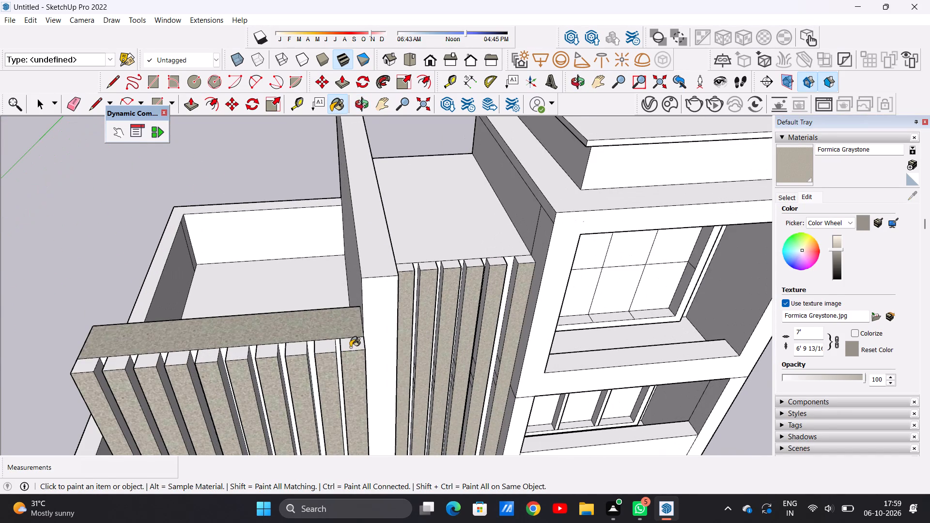
pyautogui.click(324, 346)
pyautogui.click(301, 350)
pyautogui.click(270, 350)
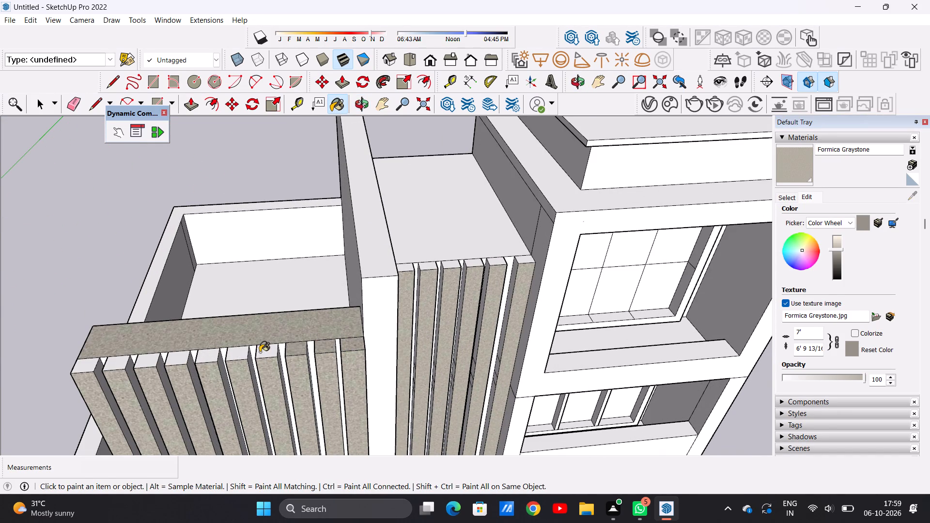
pyautogui.click(238, 353)
pyautogui.click(209, 355)
pyautogui.click(173, 356)
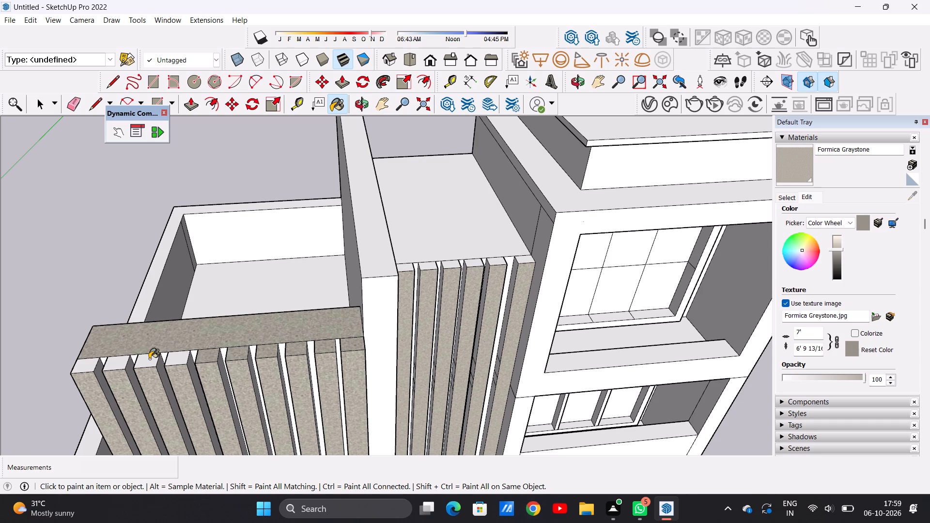
pyautogui.click(149, 359)
pyautogui.click(112, 364)
pyautogui.click(82, 364)
pyautogui.scroll(-3, 242, 346)
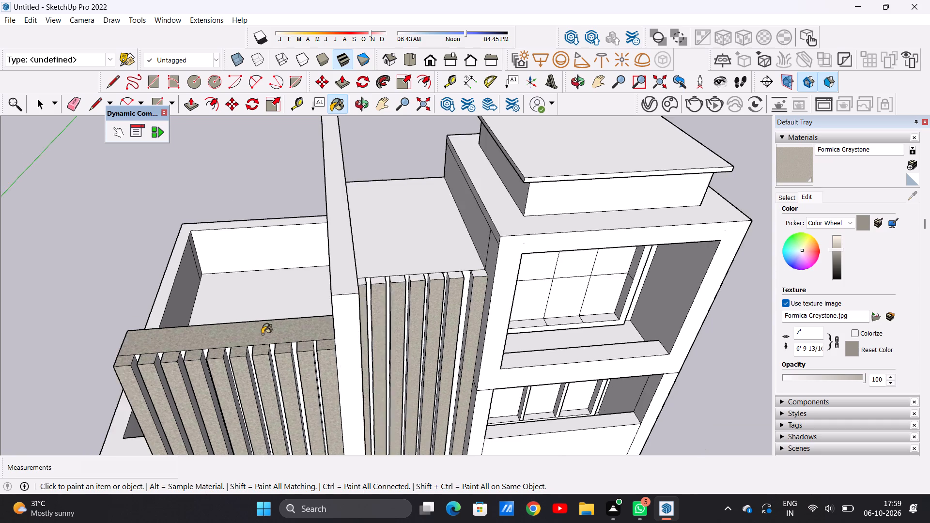
pyautogui.scroll(-15, 262, 334)
# Paint the upper side-face segments of the two recessed central slats nearest the window block with Formica Graystone.
pyautogui.moveTo(291, 397); pyautogui.dragTo(296, 323, button='middle')
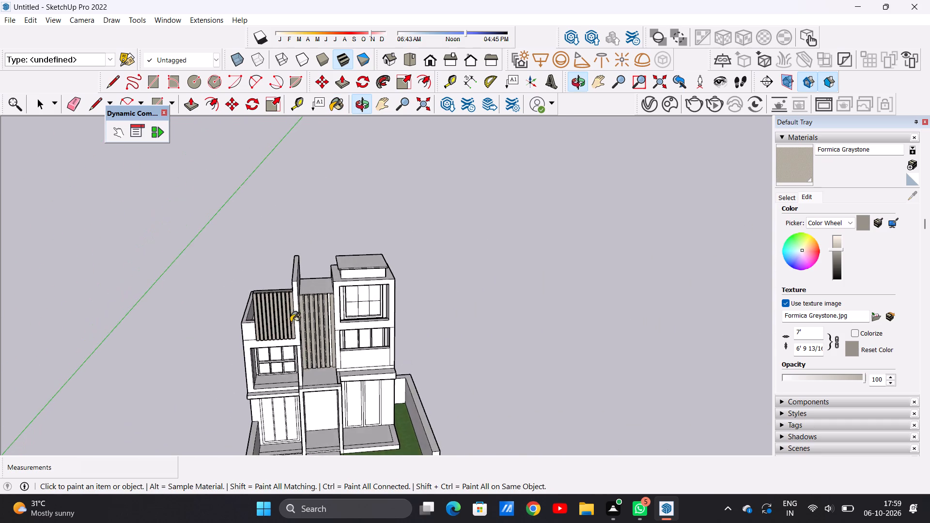
pyautogui.scroll(11, 288, 322)
pyautogui.scroll(-5, 293, 317)
pyautogui.scroll(9, 387, 309)
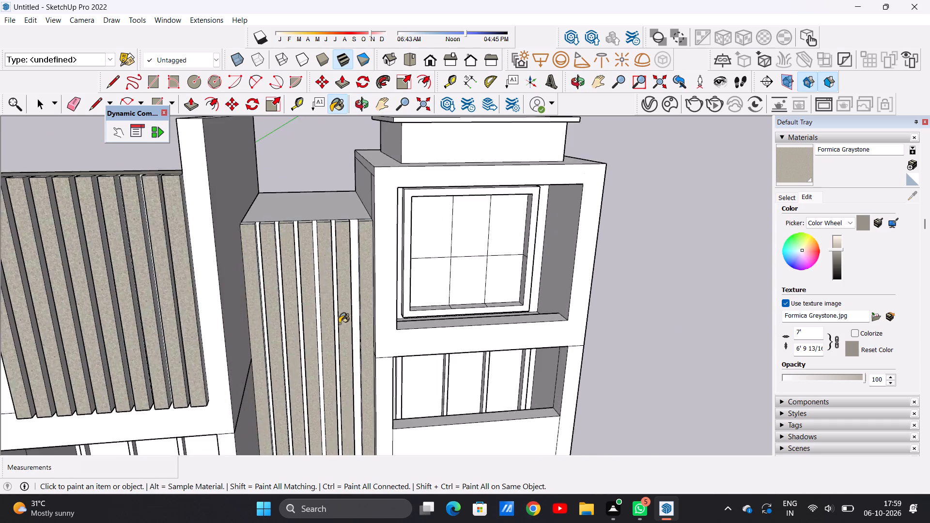
pyautogui.scroll(4, 339, 323)
pyautogui.scroll(-10, 354, 311)
pyautogui.moveTo(356, 293); pyautogui.dragTo(406, 292, button='middle')
pyautogui.scroll(15, 353, 284)
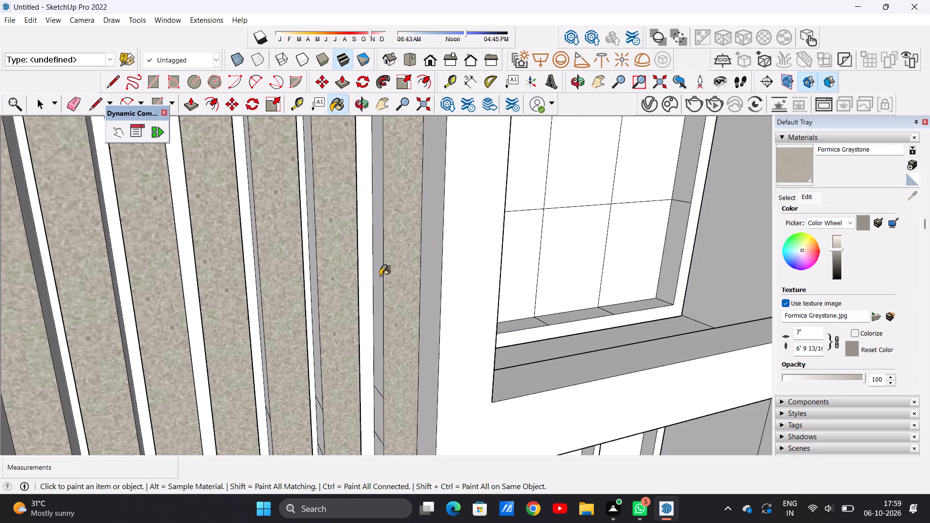
pyautogui.click(380, 276)
pyautogui.click(306, 283)
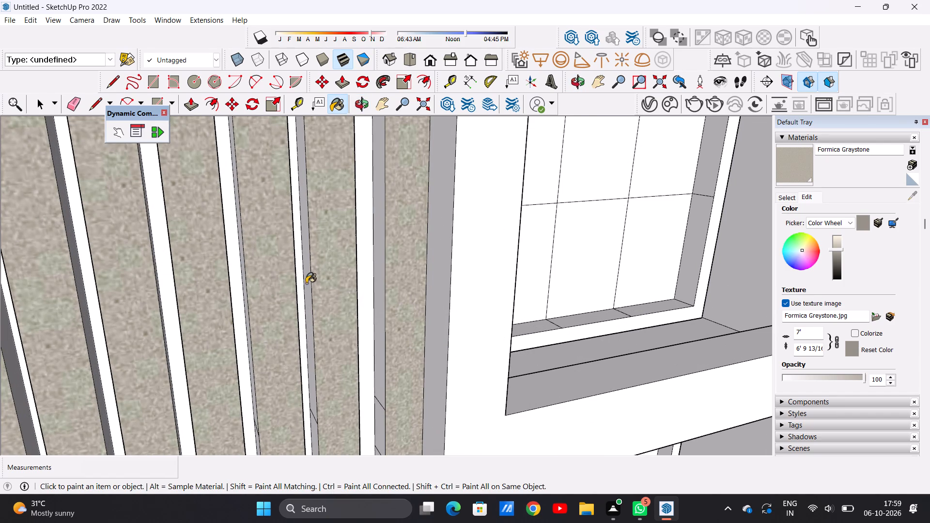
pyautogui.click(379, 420)
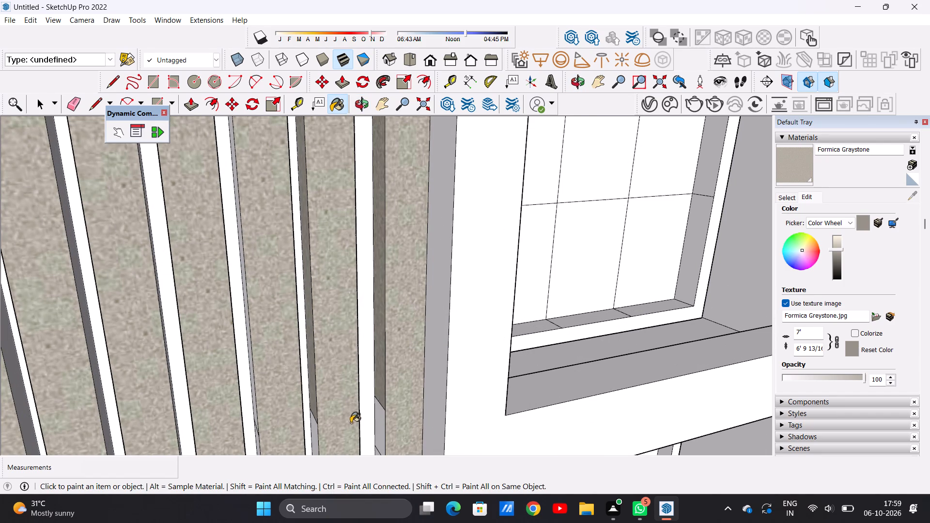
pyautogui.click(314, 434)
pyautogui.scroll(-10, 343, 287)
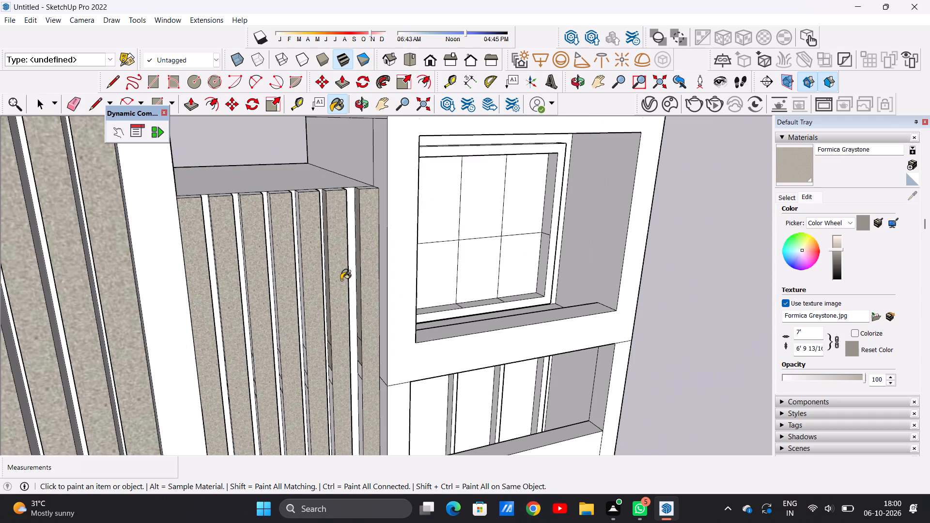
# Paint the remaining lower side-face segments of the two recessed central slats nearest the window block with Formica Graystone.
pyautogui.scroll(11, 367, 433)
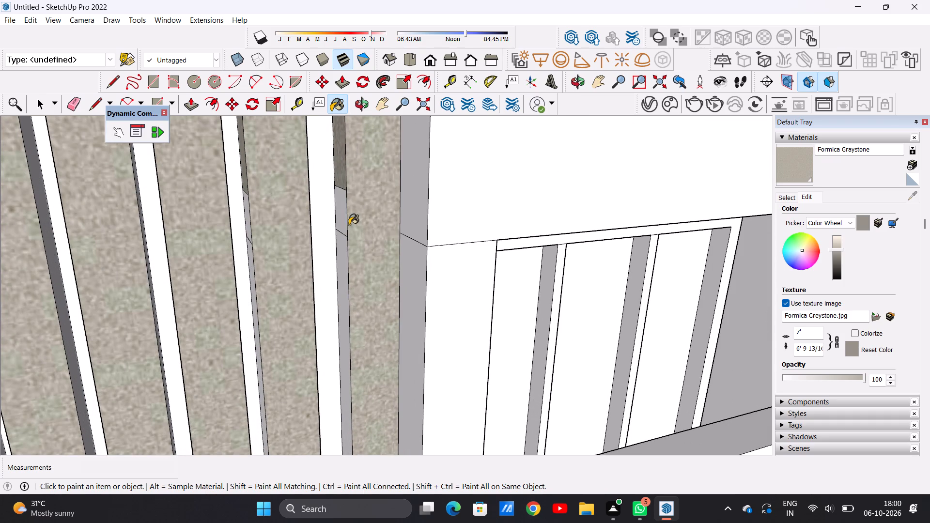
pyautogui.click(345, 223)
pyautogui.click(343, 266)
pyautogui.scroll(-10, 359, 253)
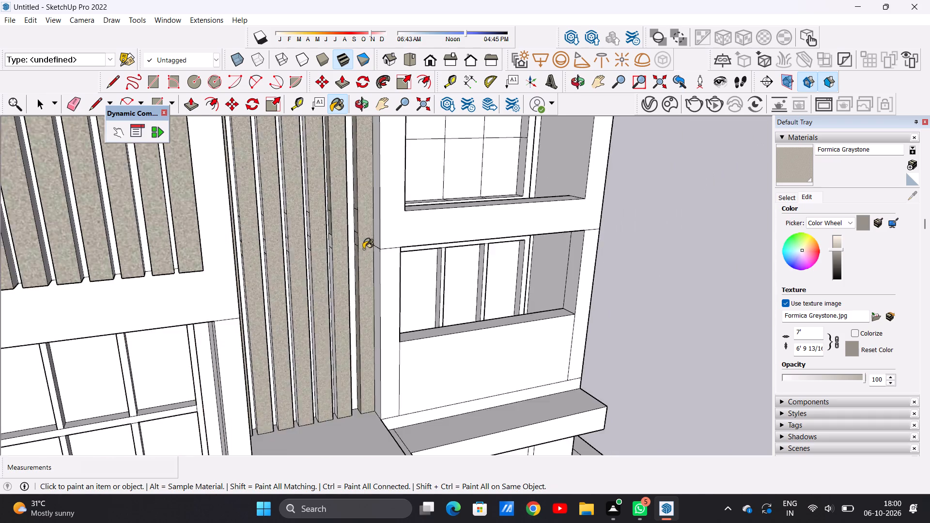
pyautogui.scroll(-6, 363, 249)
pyautogui.scroll(11, 351, 293)
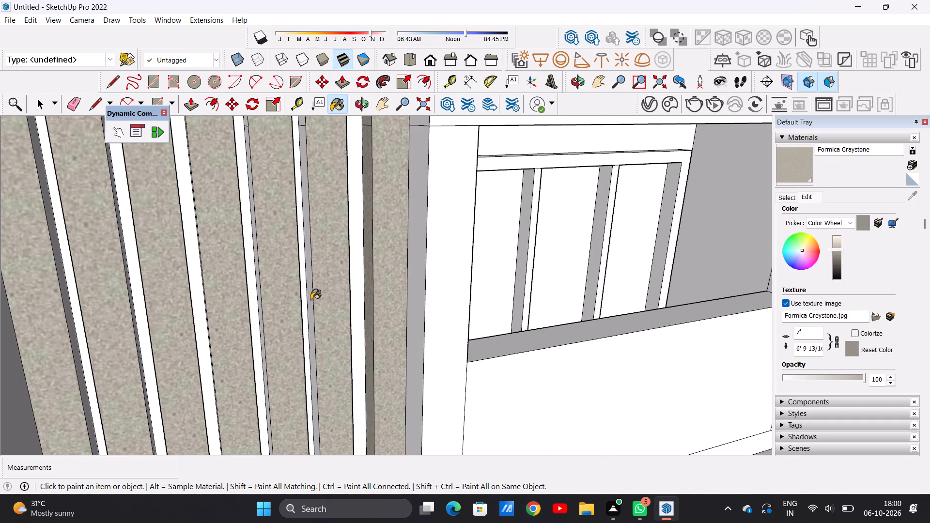
pyautogui.click(311, 300)
pyautogui.scroll(-8, 313, 308)
pyautogui.scroll(9, 322, 228)
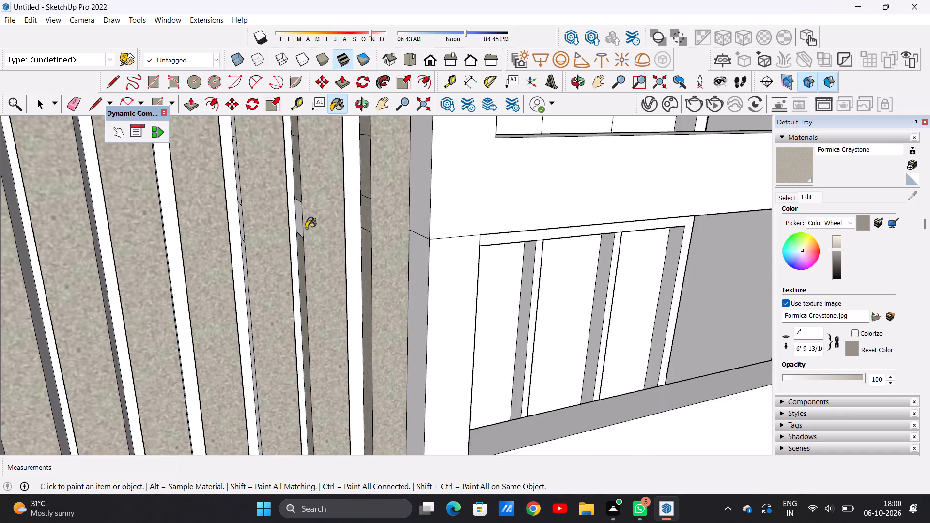
pyautogui.scroll(4, 306, 228)
pyautogui.click(296, 218)
pyautogui.scroll(-9, 313, 268)
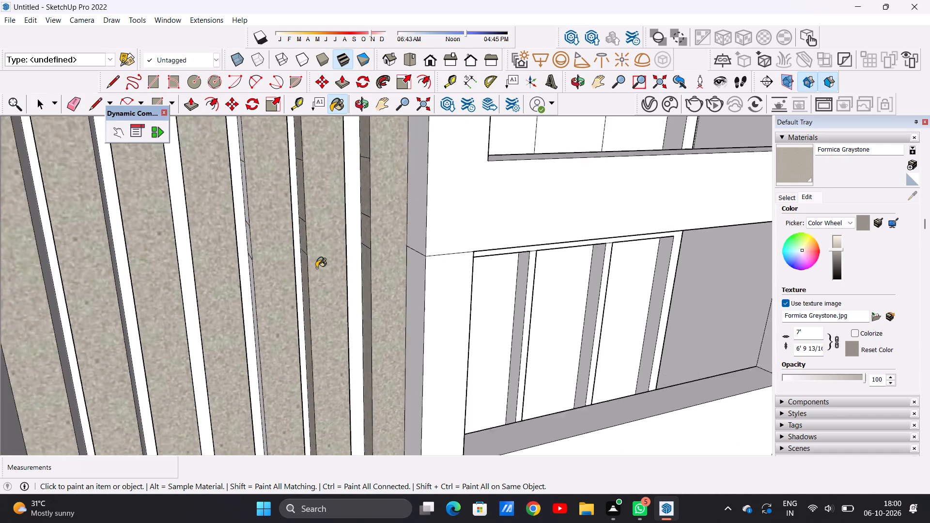
# Paint all side-face segments of the third recessed central slat from the window block with Formica Graystone.
pyautogui.scroll(-6, 316, 268)
pyautogui.moveTo(288, 261); pyautogui.dragTo(321, 269, button='middle')
pyautogui.scroll(7, 299, 174)
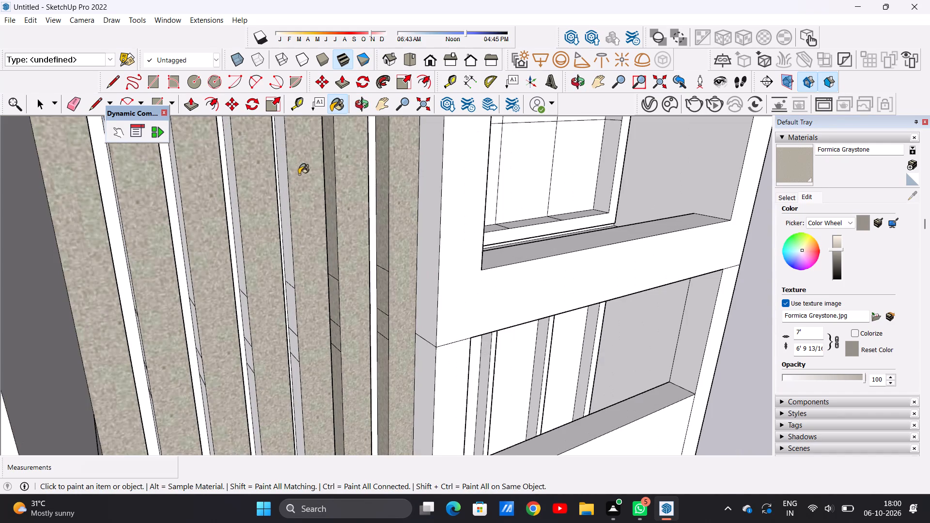
pyautogui.click(282, 184)
pyautogui.click(293, 306)
pyautogui.click(297, 350)
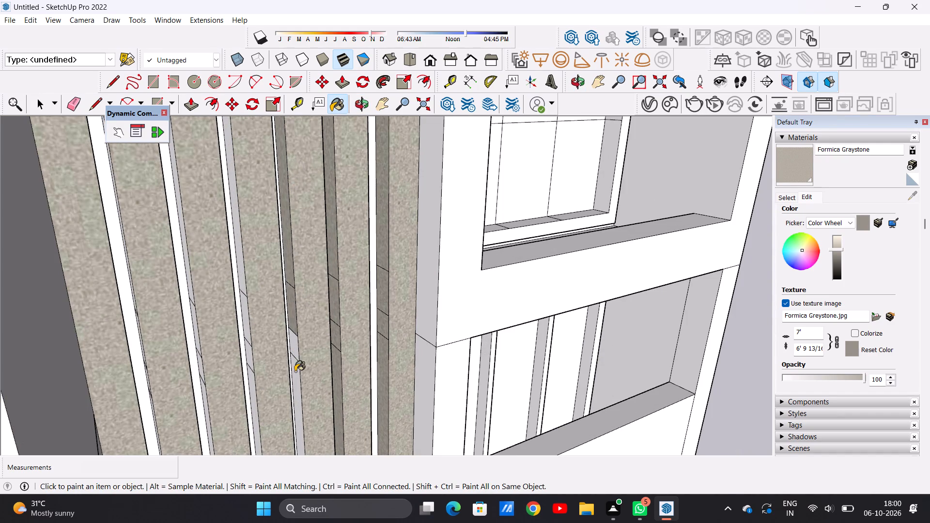
pyautogui.click(295, 371)
# Paint all side-face segments of the fourth recessed central slat from the window block with Formica Graystone.
pyautogui.scroll(-12, 310, 286)
pyautogui.moveTo(286, 268); pyautogui.dragTo(313, 267, button='middle')
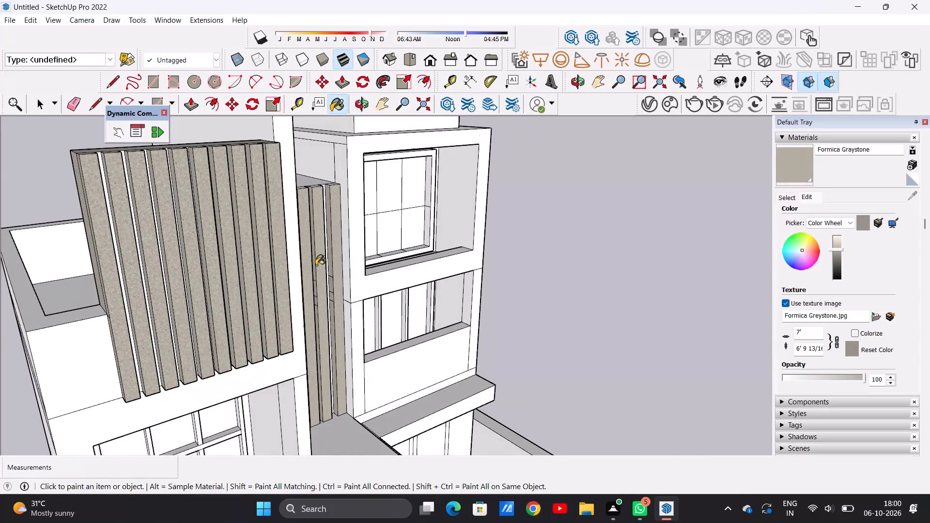
pyautogui.moveTo(316, 265); pyautogui.dragTo(270, 259, button='middle')
pyautogui.scroll(15, 287, 209)
pyautogui.click(280, 212)
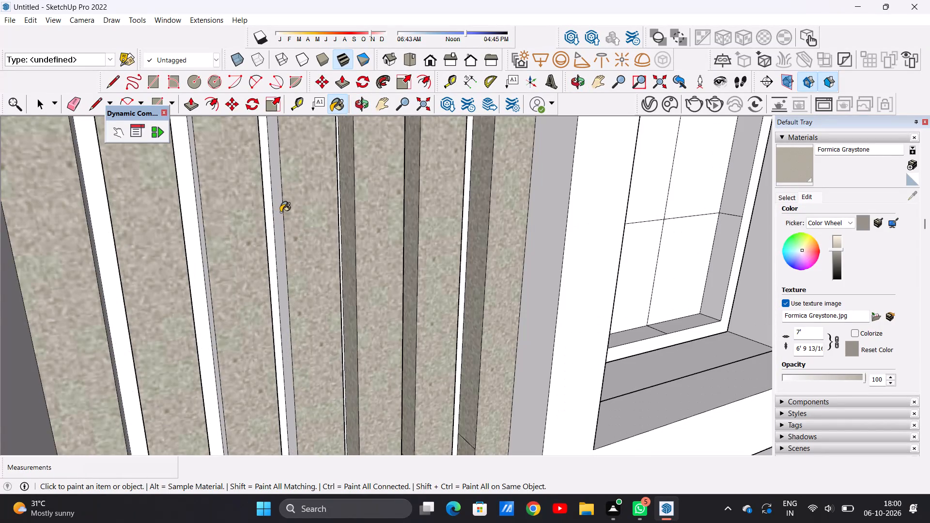
pyautogui.scroll(-8, 284, 222)
pyautogui.scroll(7, 295, 385)
pyautogui.click(293, 383)
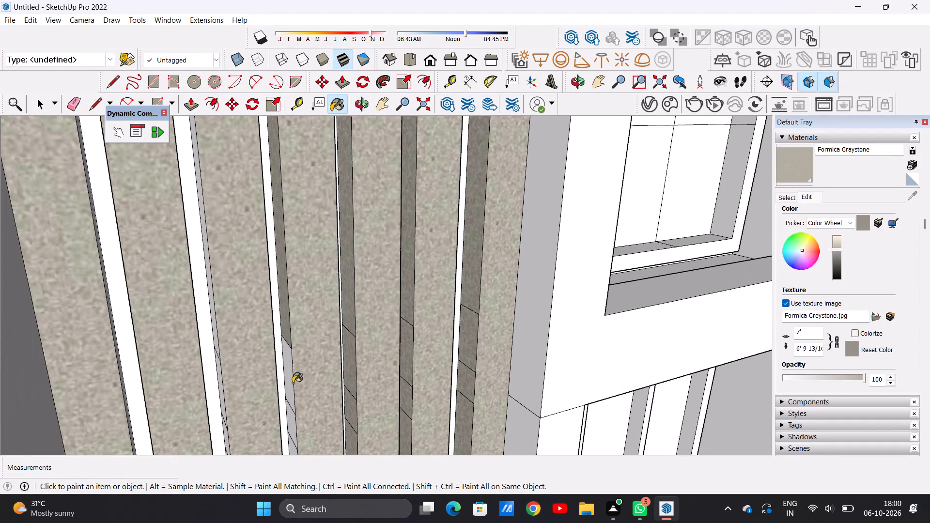
pyautogui.click(294, 429)
pyautogui.scroll(-11, 303, 355)
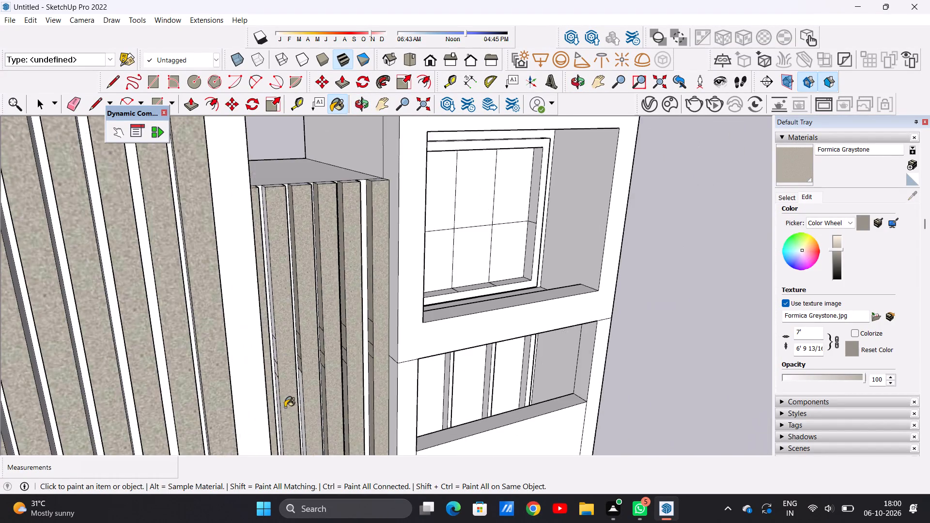
pyautogui.scroll(10, 290, 414)
pyautogui.click(308, 382)
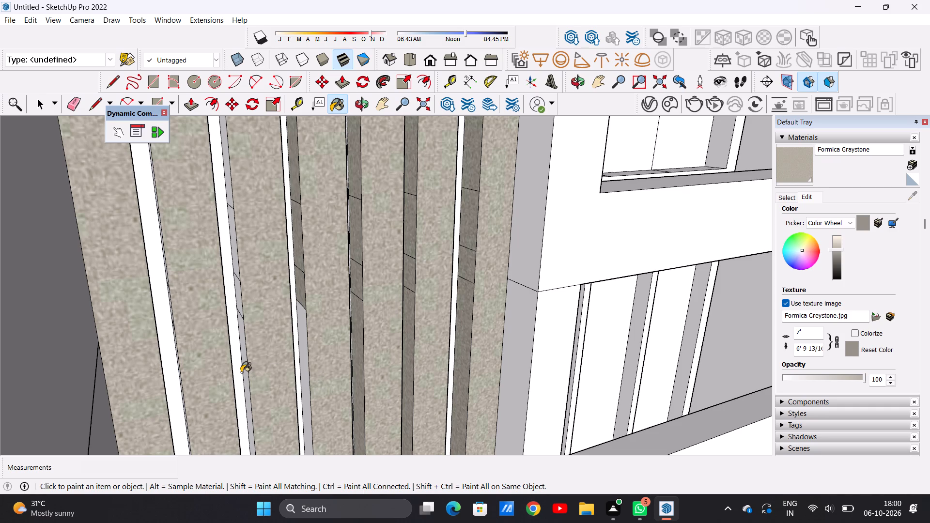
# Paint all side-face segments of the fifth recessed central slat from the window block with Formica Graystone.
pyautogui.click(245, 368)
pyautogui.scroll(-4, 284, 369)
pyautogui.scroll(2, 268, 325)
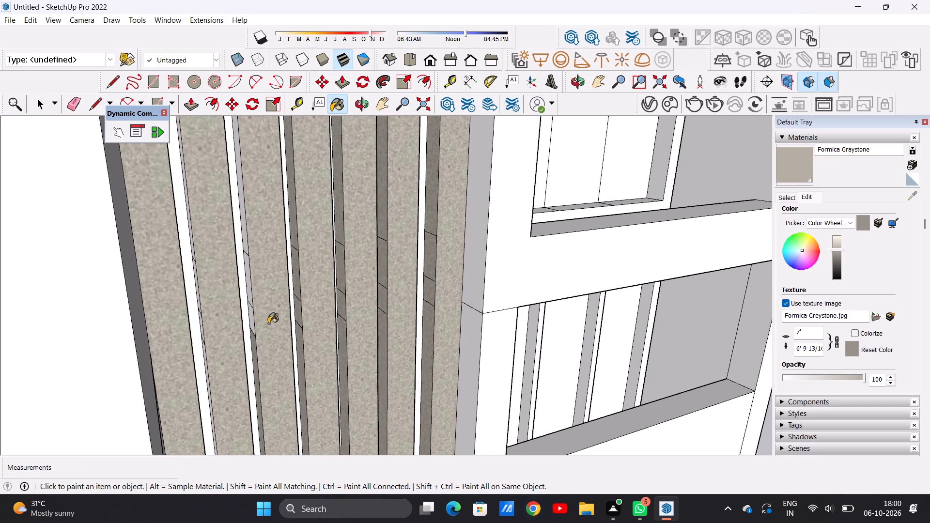
pyautogui.scroll(7, 268, 323)
pyautogui.click(242, 312)
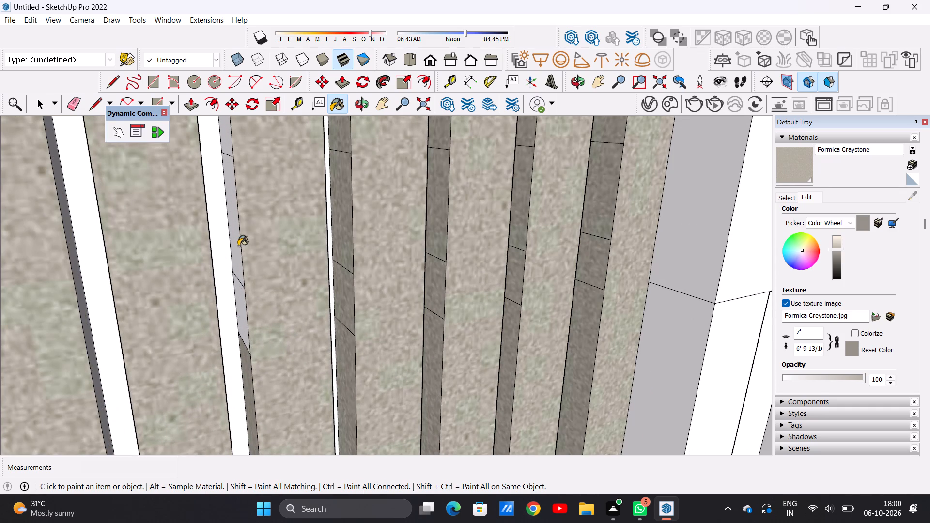
pyautogui.click(238, 246)
pyautogui.scroll(-15, 254, 308)
pyautogui.scroll(15, 267, 237)
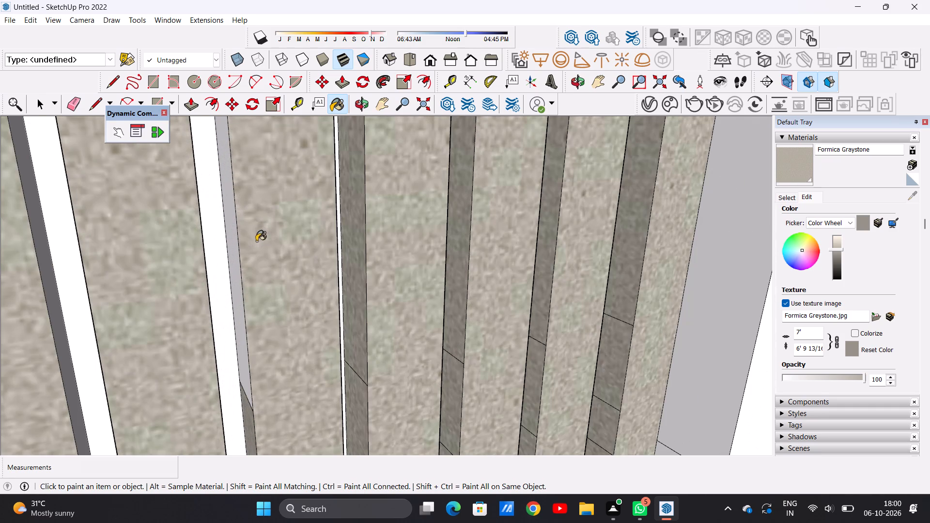
pyautogui.click(234, 257)
pyautogui.scroll(-20, 265, 263)
pyautogui.scroll(-1, 265, 263)
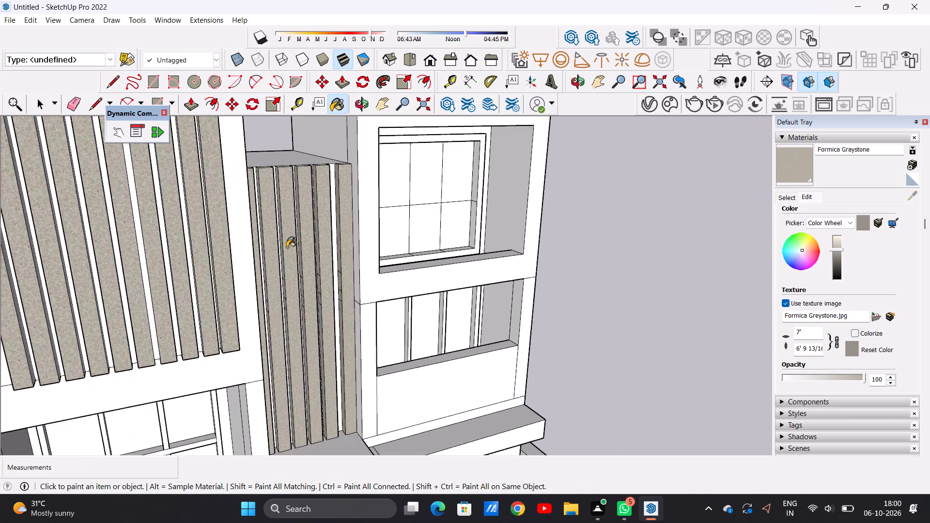
# Paint the side face of the sixth recessed central slat from the window block with Formica Graystone.
pyautogui.scroll(6, 287, 247)
pyautogui.moveTo(196, 251); pyautogui.dragTo(158, 268, button='middle')
pyautogui.scroll(6, 179, 249)
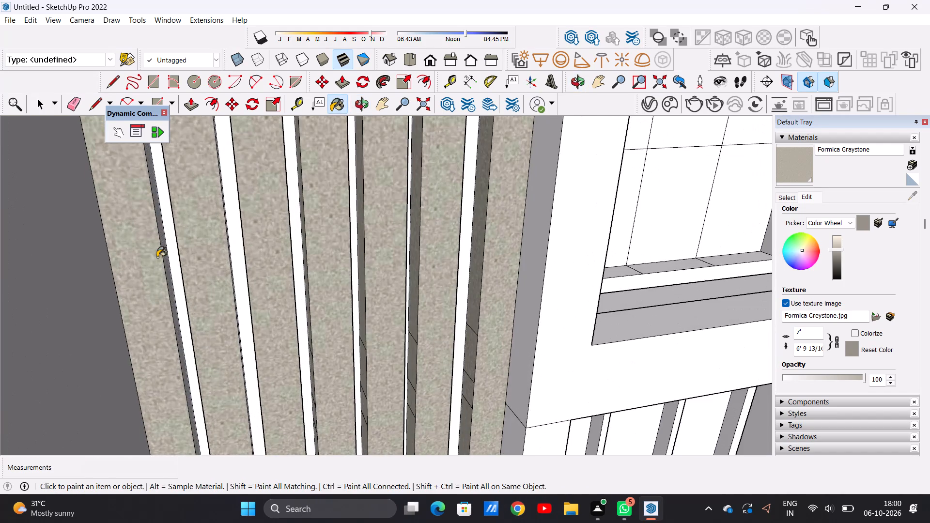
pyautogui.moveTo(164, 260); pyautogui.dragTo(217, 264, button='middle')
pyautogui.moveTo(217, 264); pyautogui.dragTo(170, 262, button='middle')
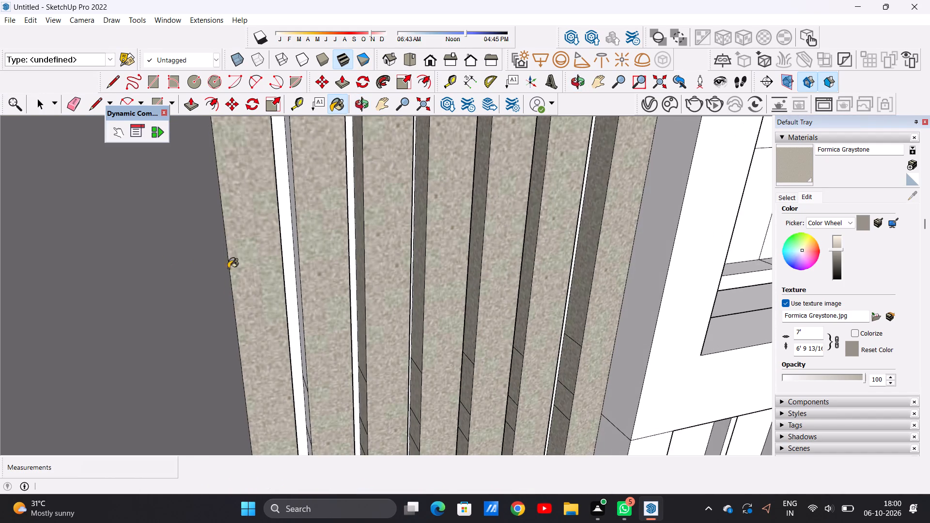
pyautogui.scroll(6, 330, 262)
pyautogui.moveTo(330, 262); pyautogui.dragTo(351, 259, button='middle')
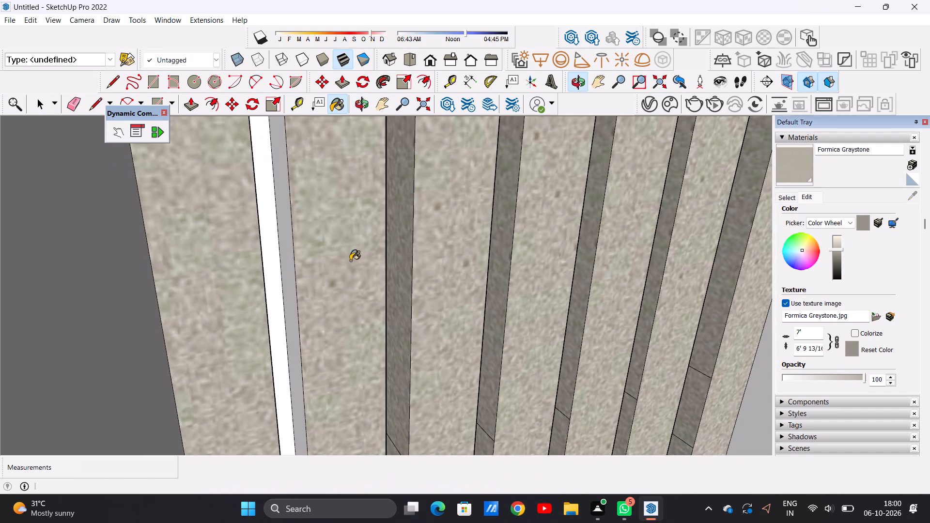
pyautogui.click(286, 261)
# Paint the opposite side faces, those turned towards the window block, of the recessed central slats with Formica Graystone.
pyautogui.scroll(-15, 286, 261)
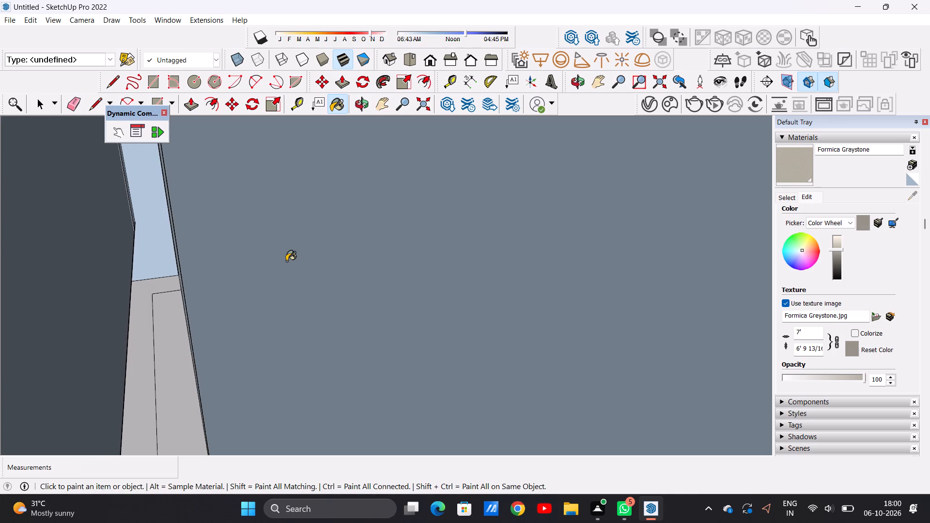
pyautogui.scroll(-20, 286, 261)
pyautogui.scroll(-2, 286, 261)
pyautogui.click(434, 63)
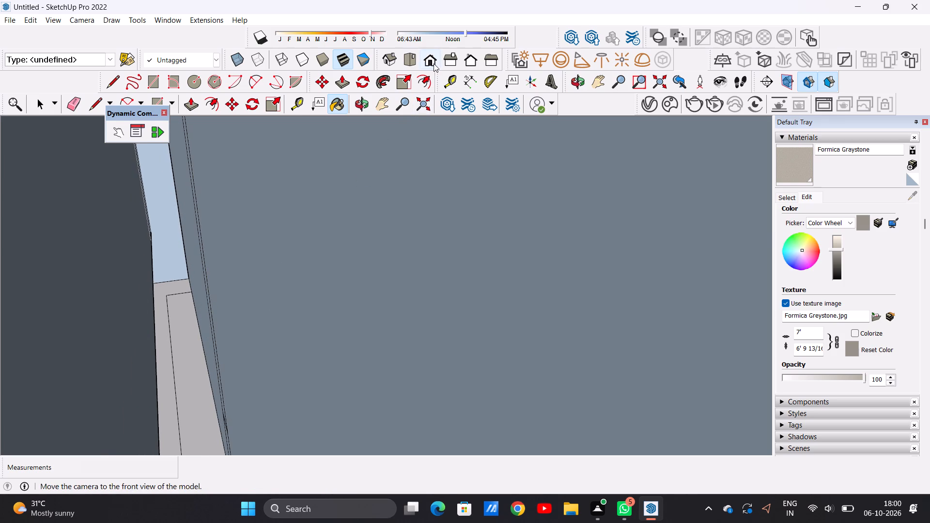
pyautogui.scroll(-18, 273, 317)
pyautogui.moveTo(274, 322); pyautogui.dragTo(146, 306, button='middle')
pyautogui.scroll(13, 305, 308)
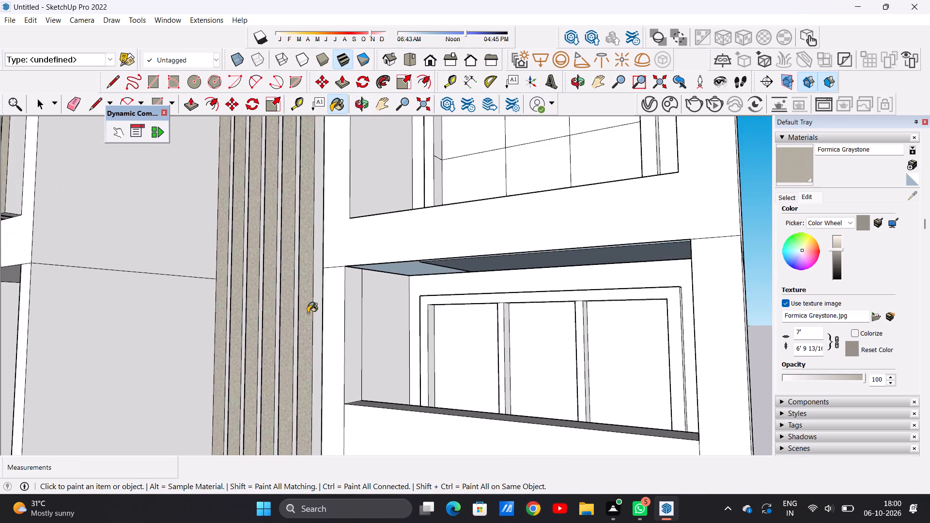
pyautogui.scroll(6, 310, 311)
pyautogui.click(318, 297)
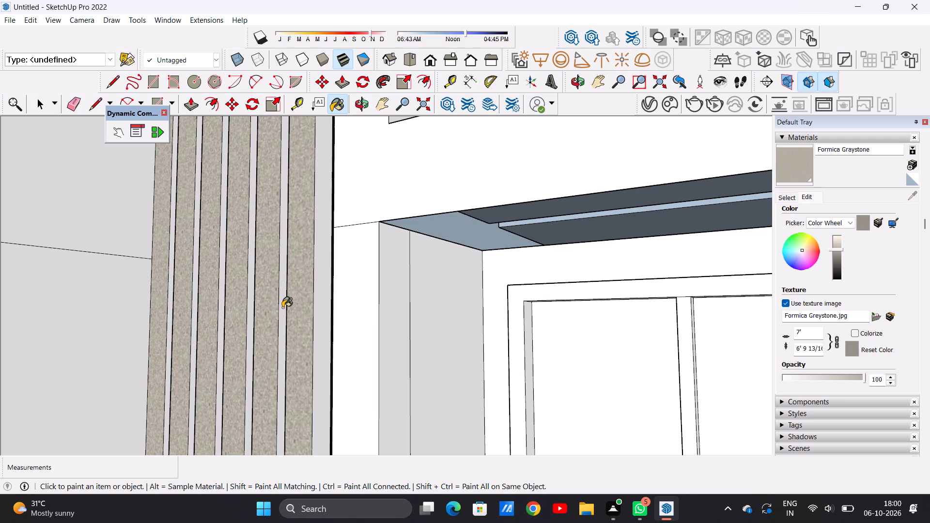
pyautogui.click(282, 308)
pyautogui.click(249, 310)
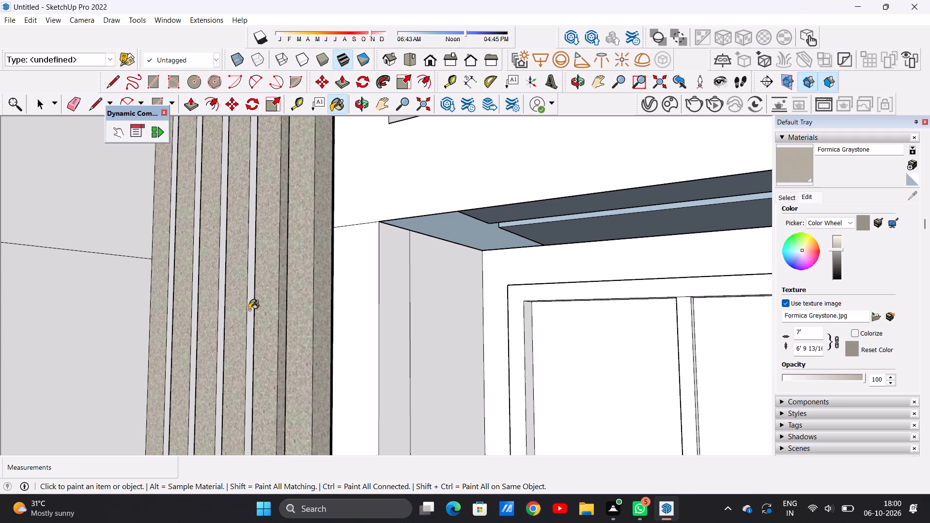
pyautogui.click(220, 305)
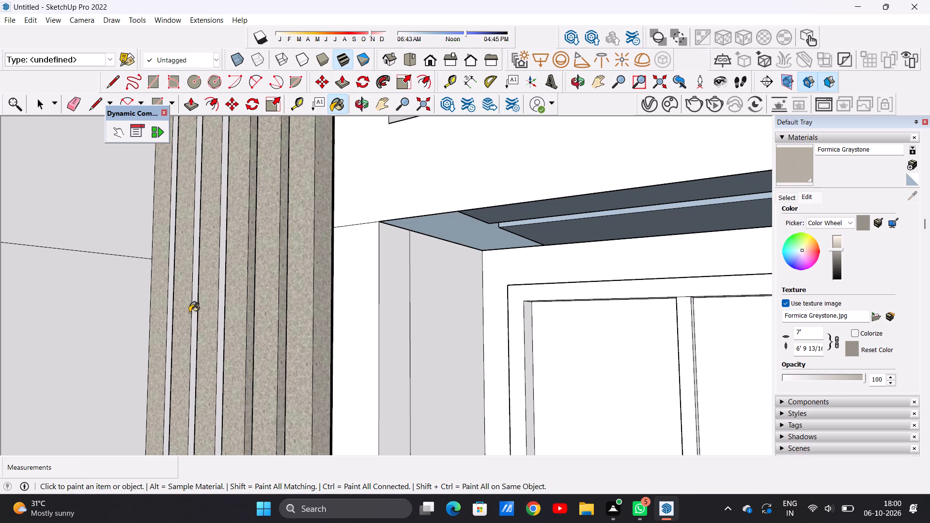
pyautogui.click(193, 309)
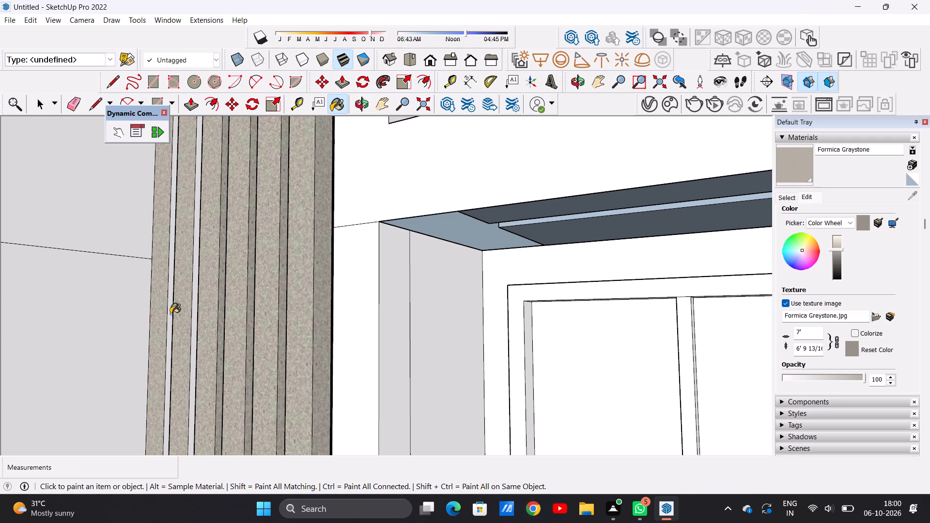
pyautogui.click(169, 314)
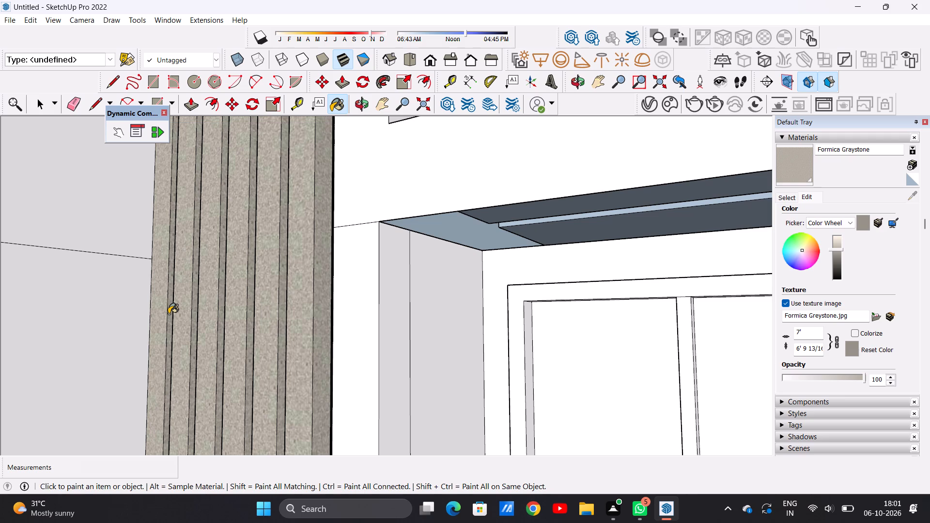
# Examine both slat screens on the front facade for unpainted slat faces and the wall strips between the slats.
pyautogui.press('space')
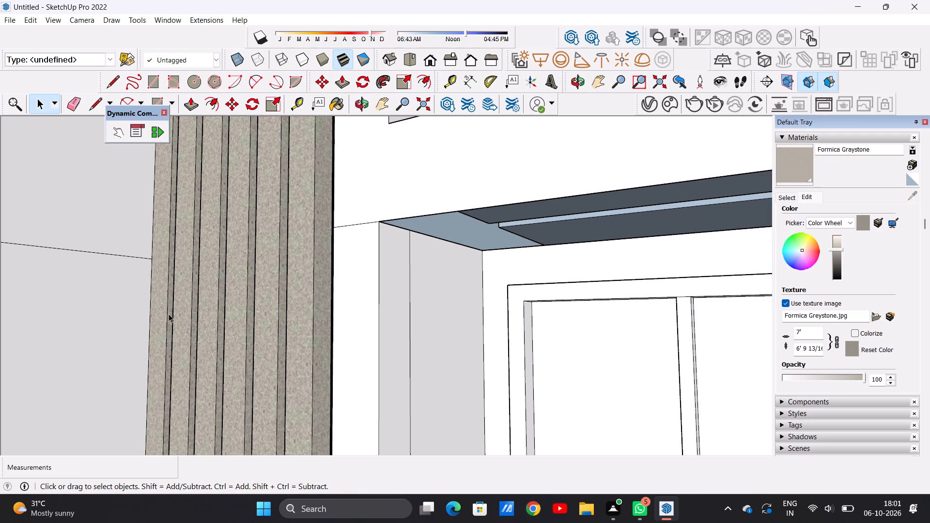
pyautogui.scroll(-20, 169, 314)
pyautogui.scroll(-13, 169, 314)
pyautogui.scroll(1, 294, 331)
pyautogui.scroll(-8, 301, 324)
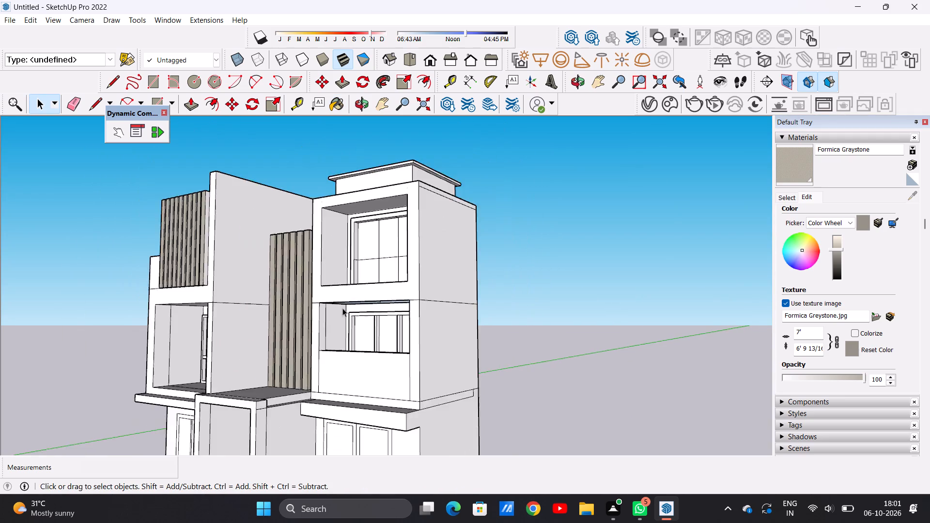
pyautogui.scroll(-16, 342, 308)
pyautogui.moveTo(327, 363); pyautogui.dragTo(480, 361, button='middle')
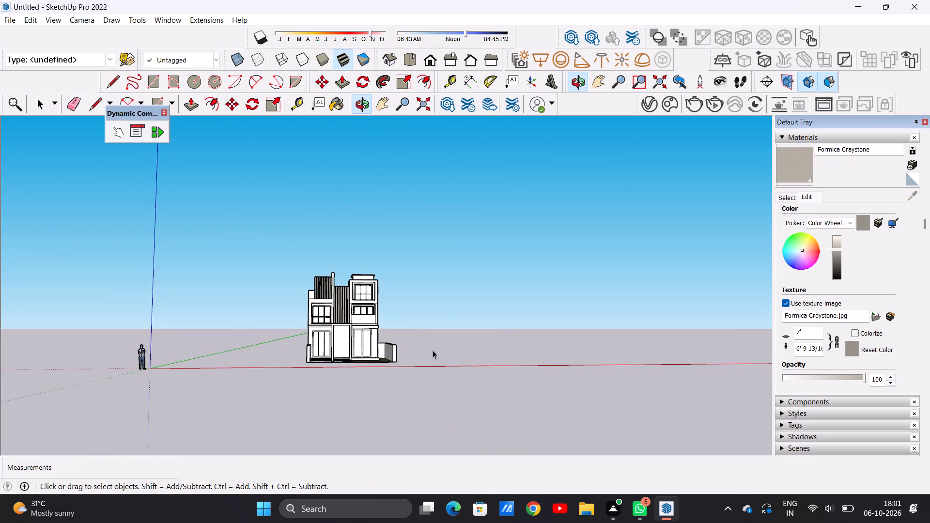
pyautogui.scroll(15, 350, 292)
pyautogui.scroll(3, 426, 327)
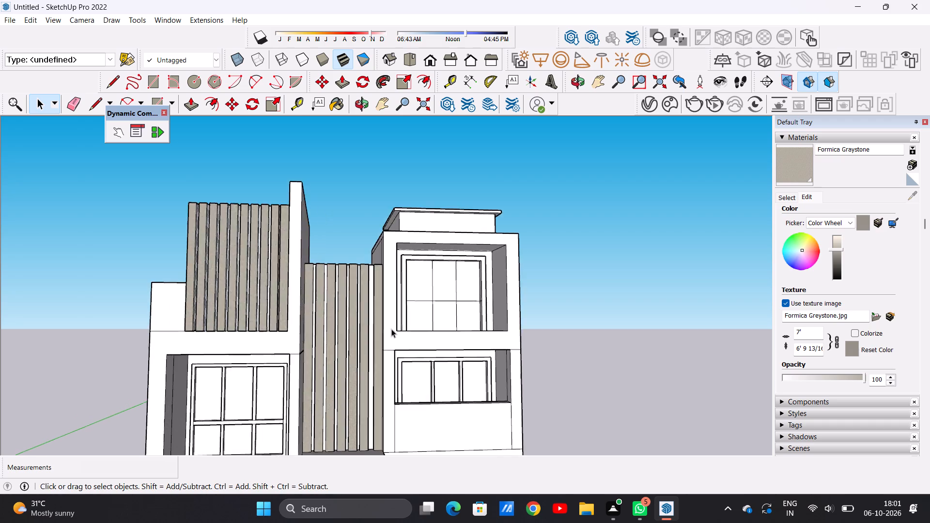
pyautogui.moveTo(391, 329); pyautogui.dragTo(348, 360, button='middle')
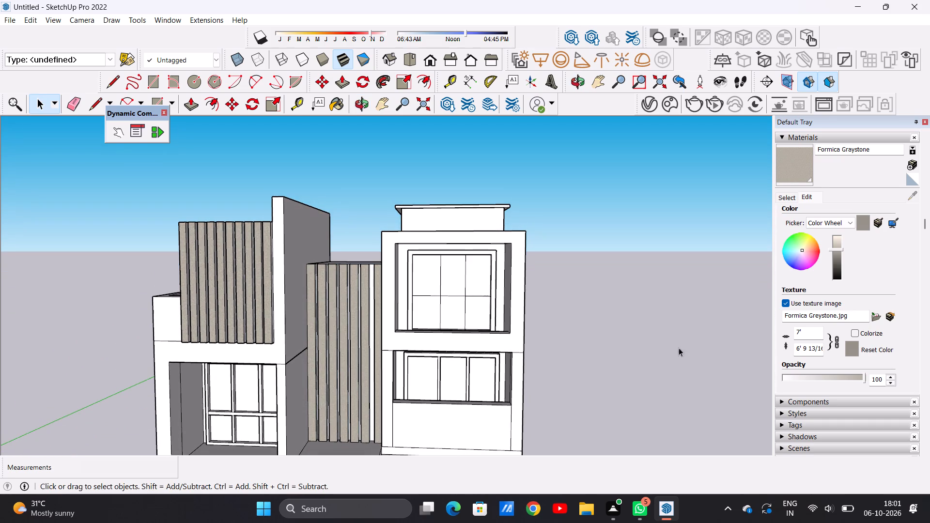
# Paint the six wall strips between the recessed central slats with Formica Laminate Dark from Synthetic Surfaces.
pyautogui.click(784, 197)
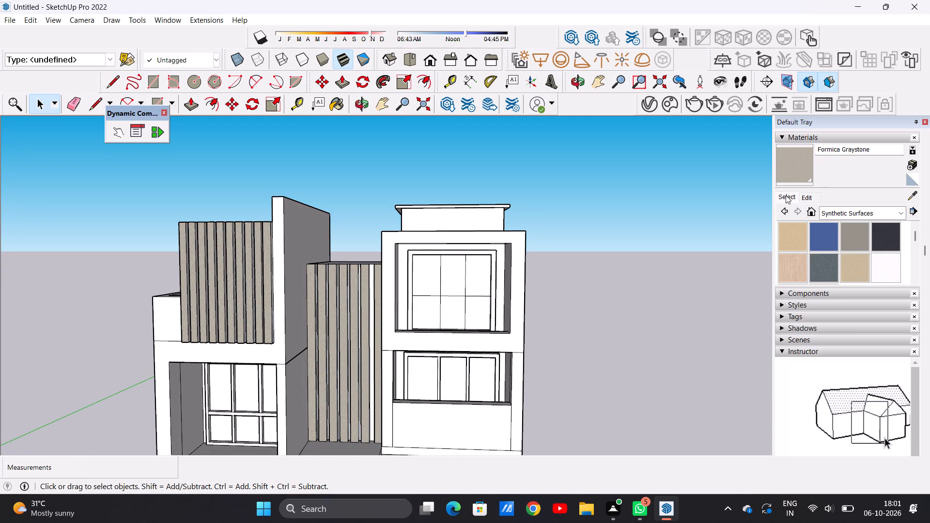
pyautogui.click(888, 233)
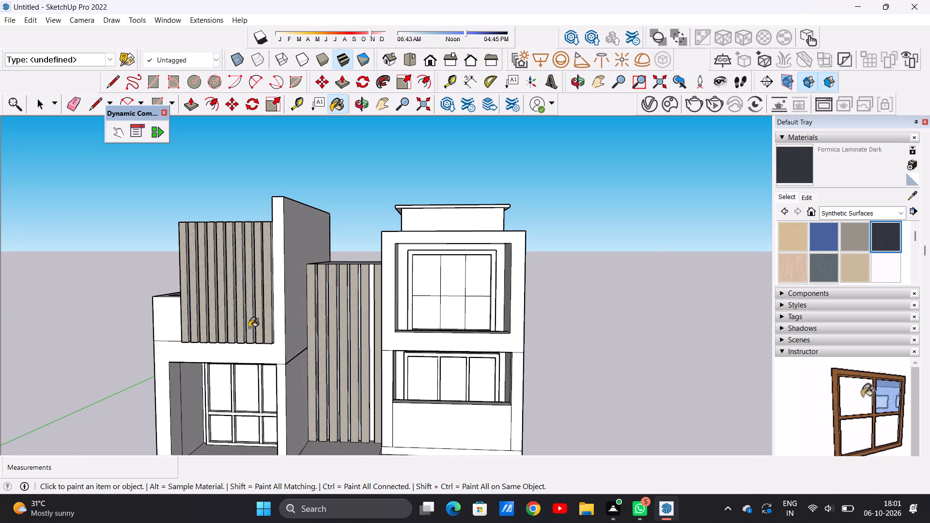
pyautogui.scroll(7, 286, 326)
pyautogui.scroll(4, 329, 325)
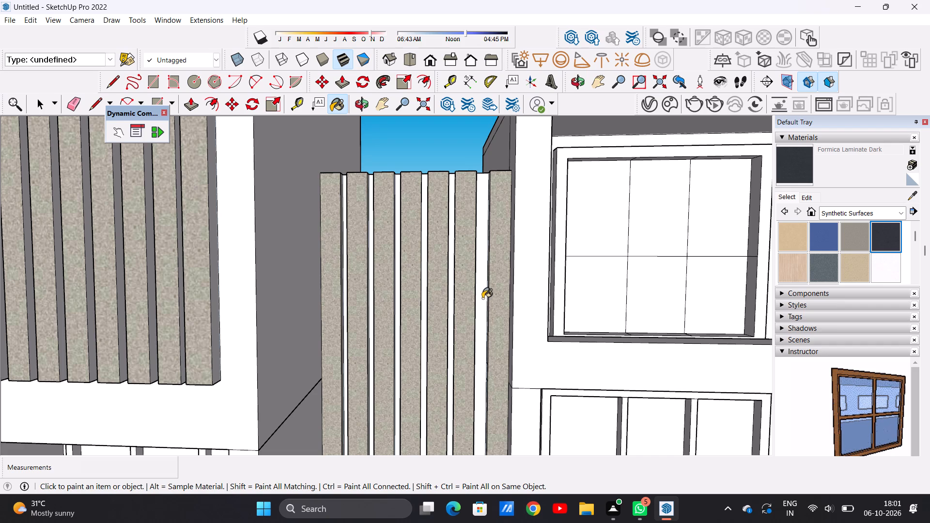
pyautogui.click(482, 298)
pyautogui.click(452, 302)
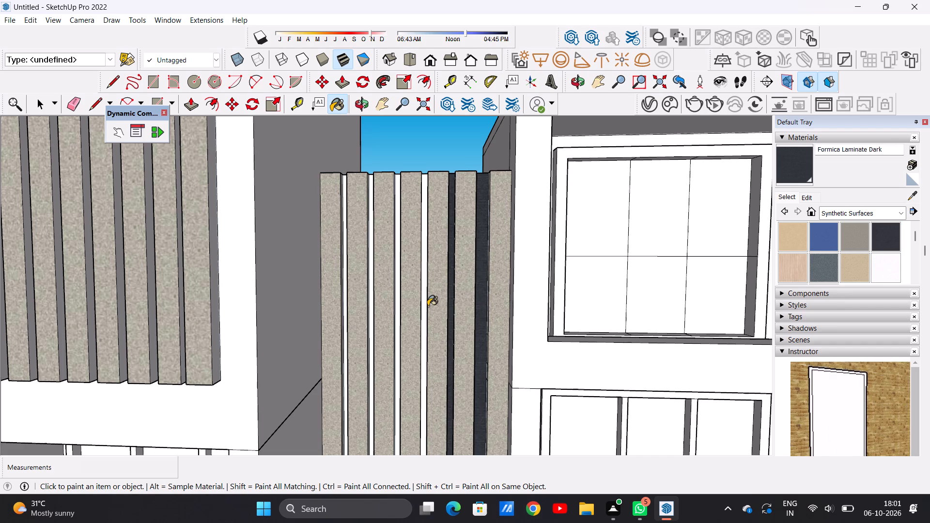
pyautogui.click(424, 308)
pyautogui.click(397, 311)
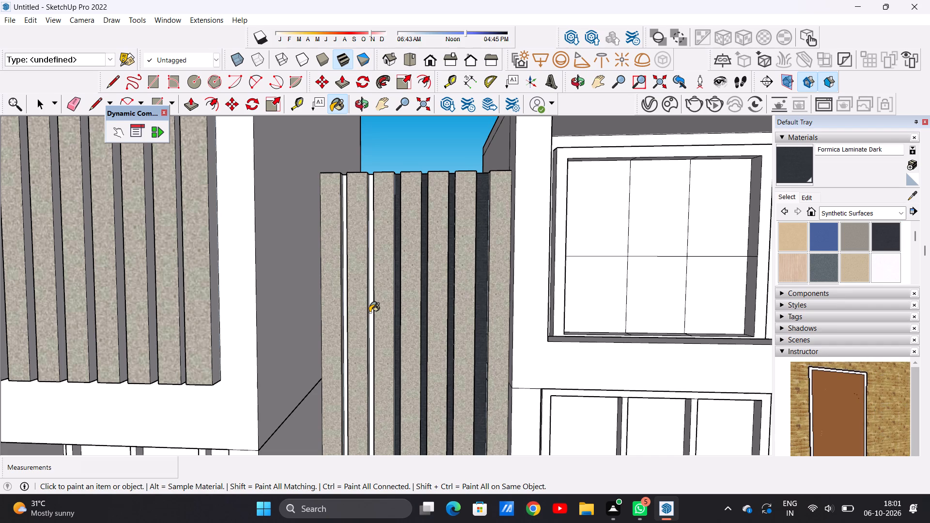
pyautogui.click(370, 312)
pyautogui.click(371, 311)
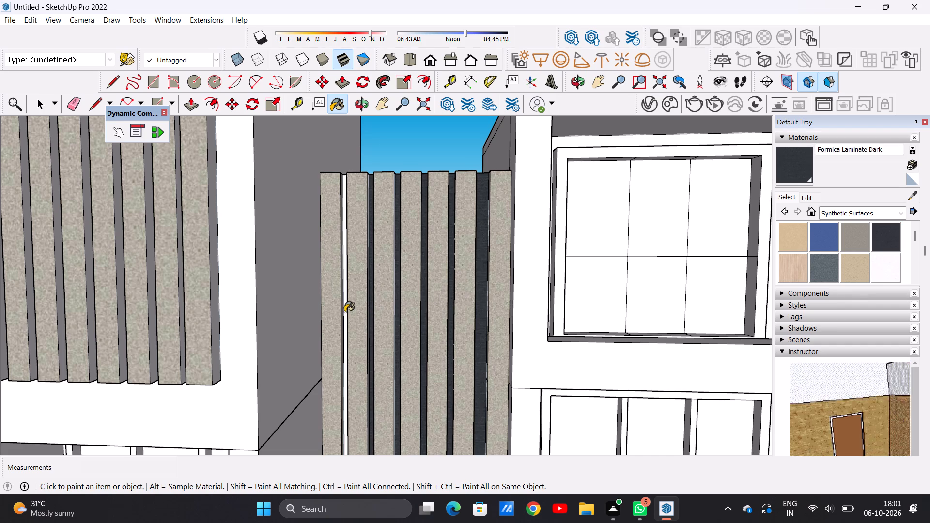
pyautogui.click(344, 311)
pyautogui.scroll(13, 344, 311)
pyautogui.click(344, 311)
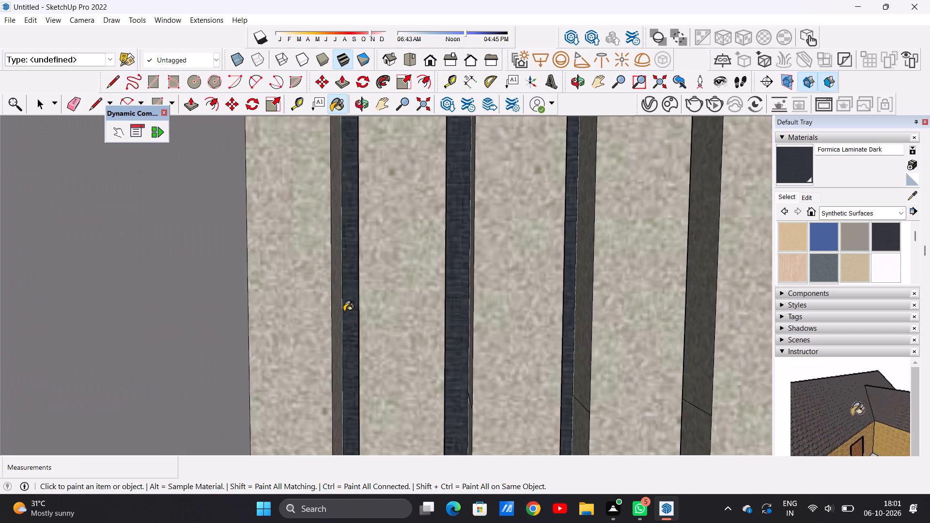
# Paint the two gaps nearest the tall fin wall in the top-floor slat screen with Formica Laminate Dark.
pyautogui.scroll(-20, 364, 340)
pyautogui.scroll(-8, 364, 340)
pyautogui.scroll(5, 332, 304)
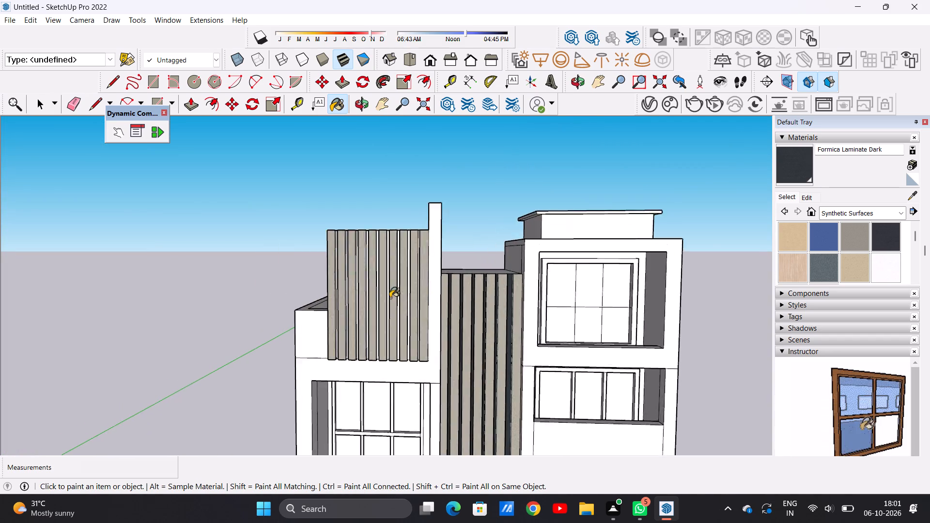
pyautogui.scroll(13, 431, 296)
pyautogui.click(410, 289)
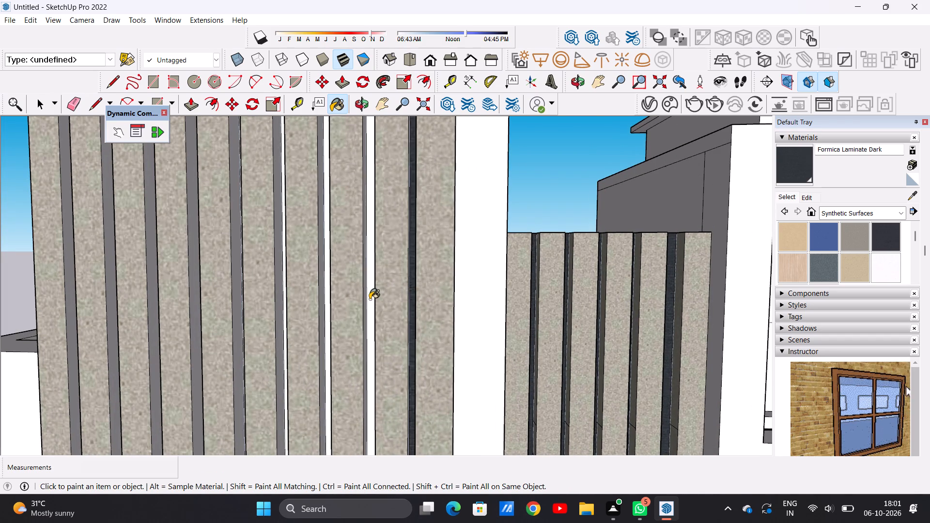
pyautogui.click(370, 299)
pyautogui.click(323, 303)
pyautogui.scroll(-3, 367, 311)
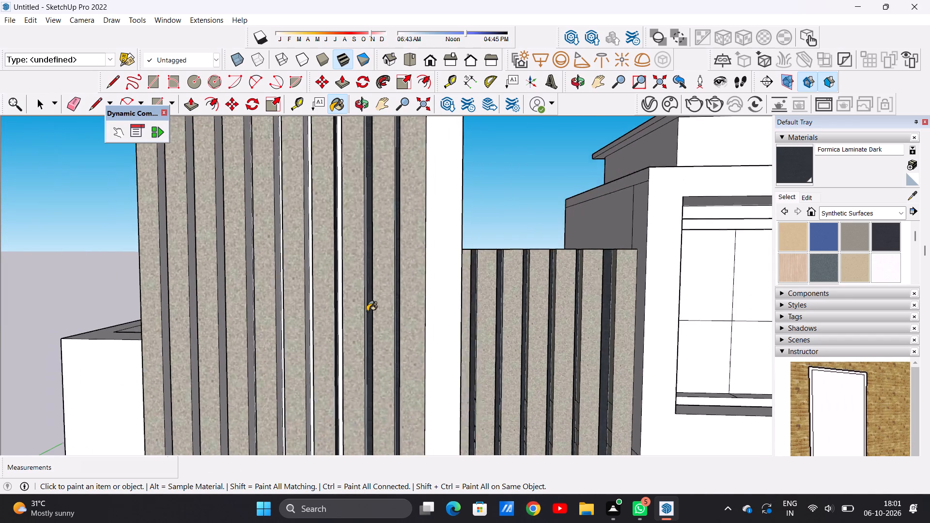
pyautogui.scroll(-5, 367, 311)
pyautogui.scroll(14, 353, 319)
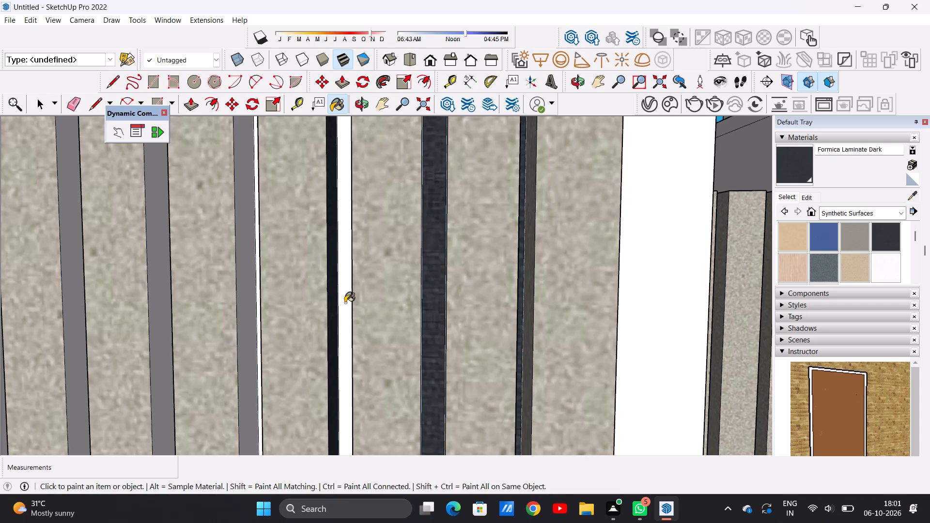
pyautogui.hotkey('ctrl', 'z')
# Paint the next four white gaps in the top-floor slat screen, moving away from the fin wall, with Formica Laminate Dark.
pyautogui.click(341, 299)
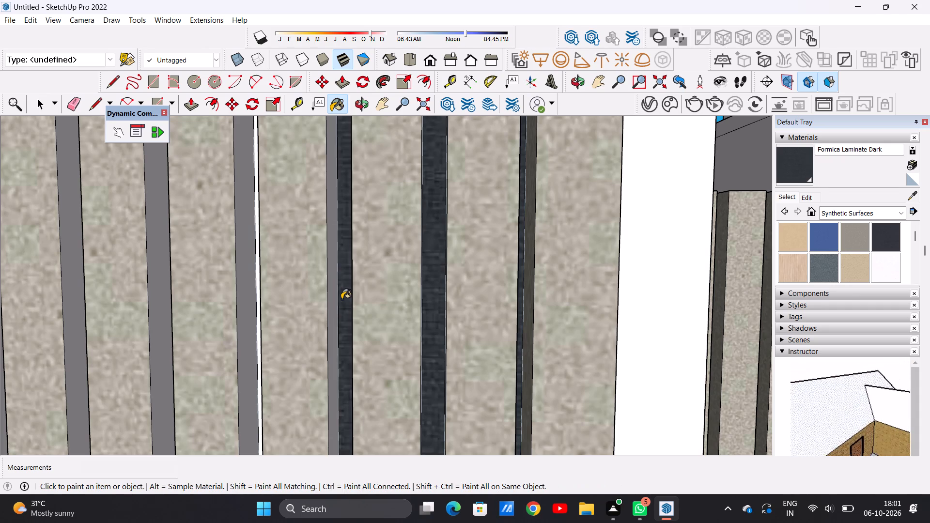
pyautogui.moveTo(285, 304); pyautogui.dragTo(320, 322, button='middle')
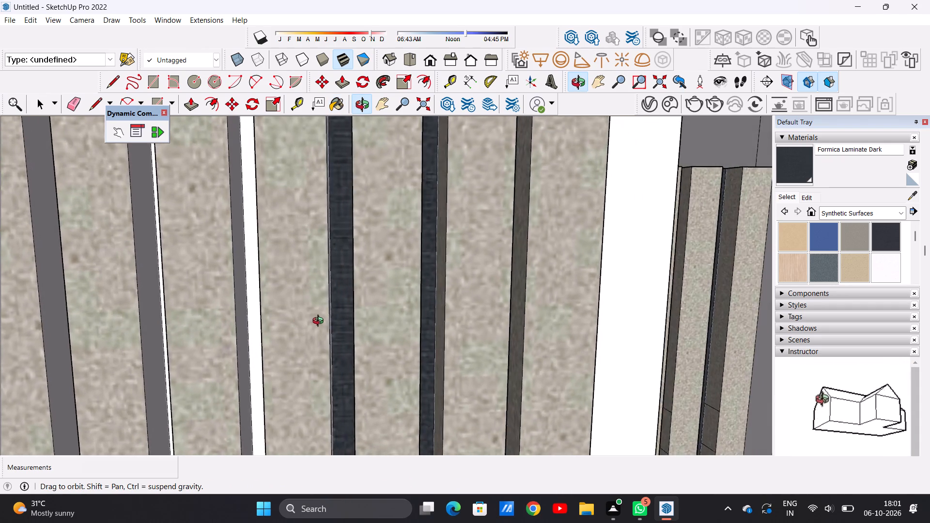
pyautogui.moveTo(320, 322); pyautogui.dragTo(321, 322, button='middle')
pyautogui.scroll(-1, 310, 320)
pyautogui.scroll(4, 263, 310)
pyautogui.click(260, 310)
pyautogui.scroll(-13, 271, 299)
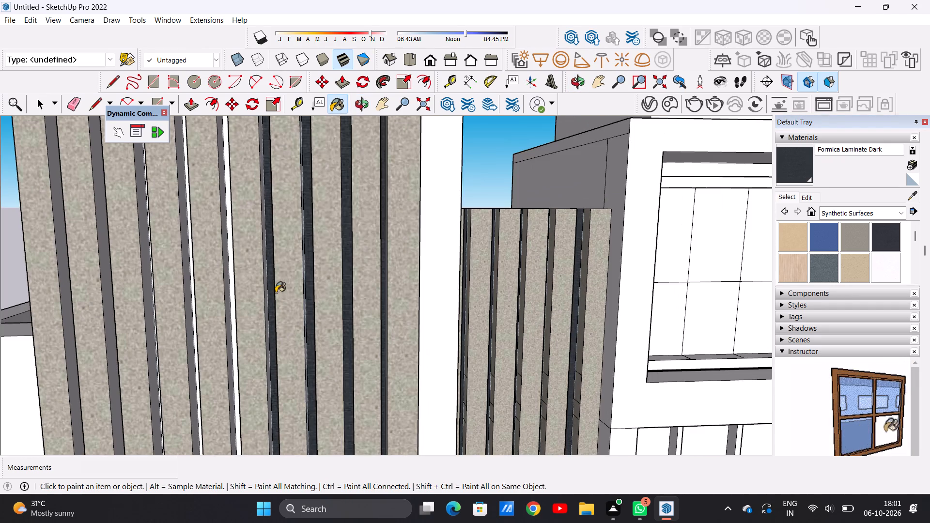
pyautogui.scroll(5, 217, 307)
pyautogui.click(239, 294)
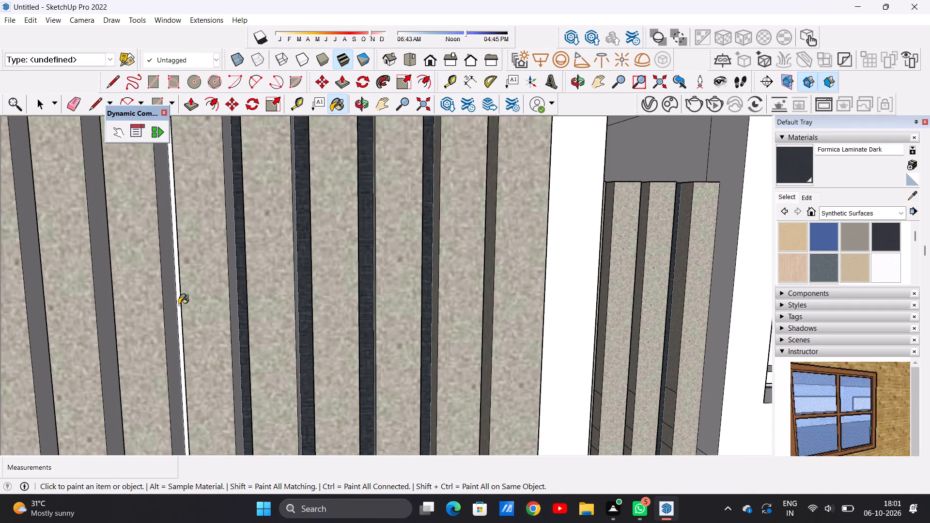
pyautogui.scroll(2, 199, 305)
pyautogui.moveTo(221, 308); pyautogui.dragTo(268, 304, button='middle')
pyautogui.click(164, 307)
pyautogui.scroll(-4, 271, 307)
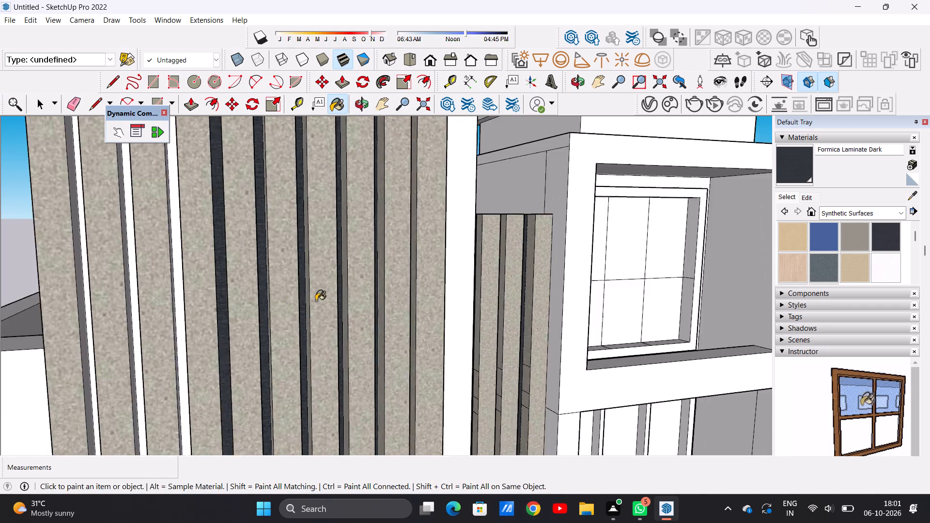
# Paint the three gaps nearest the outer end of the top-floor slat screen with Formica Laminate Dark.
pyautogui.scroll(-7, 316, 301)
pyautogui.scroll(1, 356, 300)
pyautogui.scroll(-2, 357, 299)
pyautogui.scroll(12, 252, 307)
pyautogui.click(247, 297)
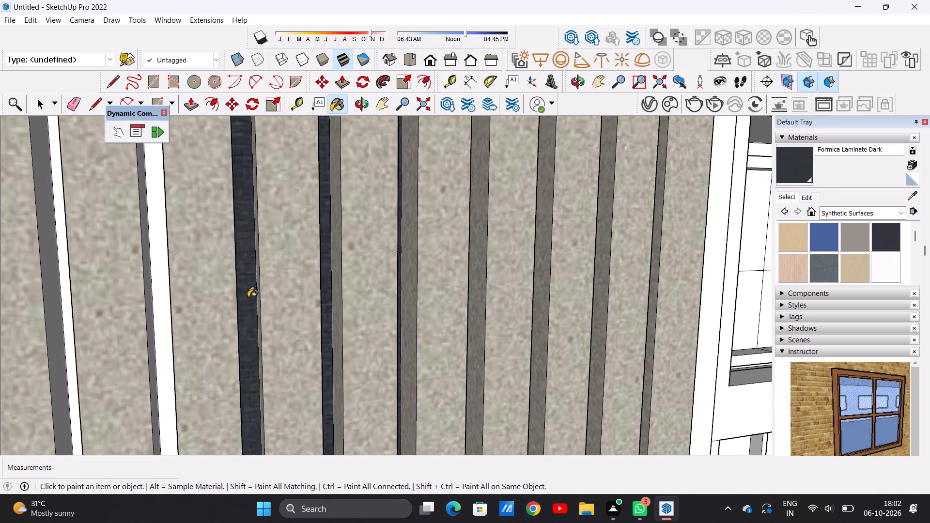
pyautogui.scroll(-12, 251, 299)
pyautogui.scroll(14, 211, 311)
pyautogui.click(221, 309)
pyautogui.scroll(-2, 230, 306)
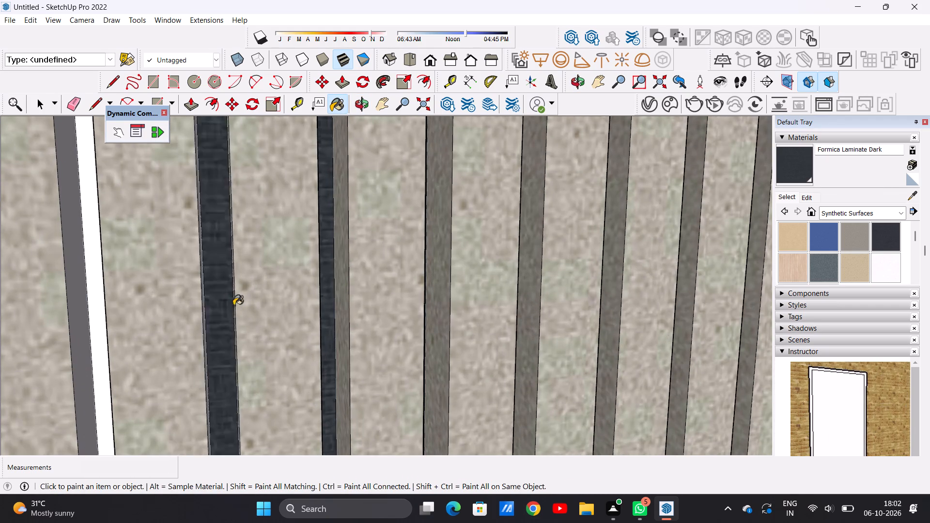
pyautogui.scroll(-11, 233, 306)
pyautogui.scroll(13, 224, 310)
pyautogui.click(190, 308)
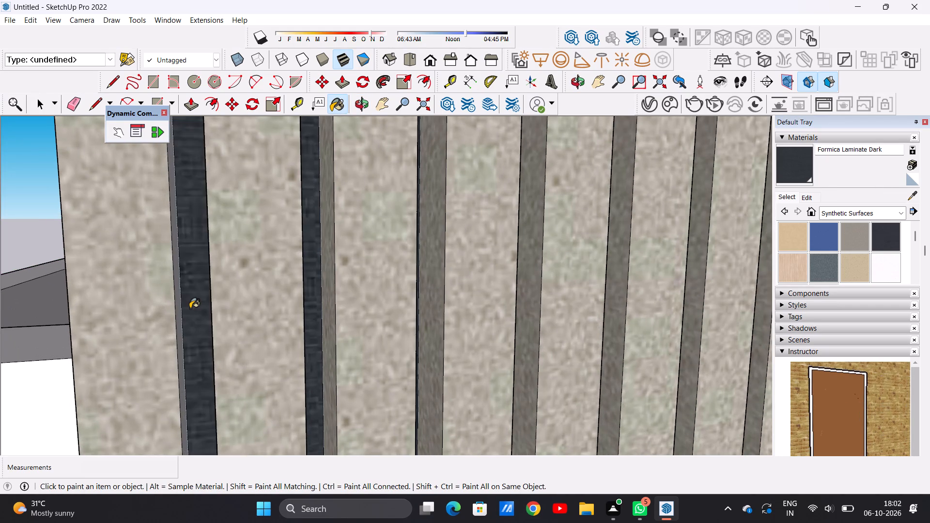
# Paint the fin-wall-side face of the top-floor slat nearest the fin wall with Formica Graystone from Synthetic Surfaces.
pyautogui.press('space')
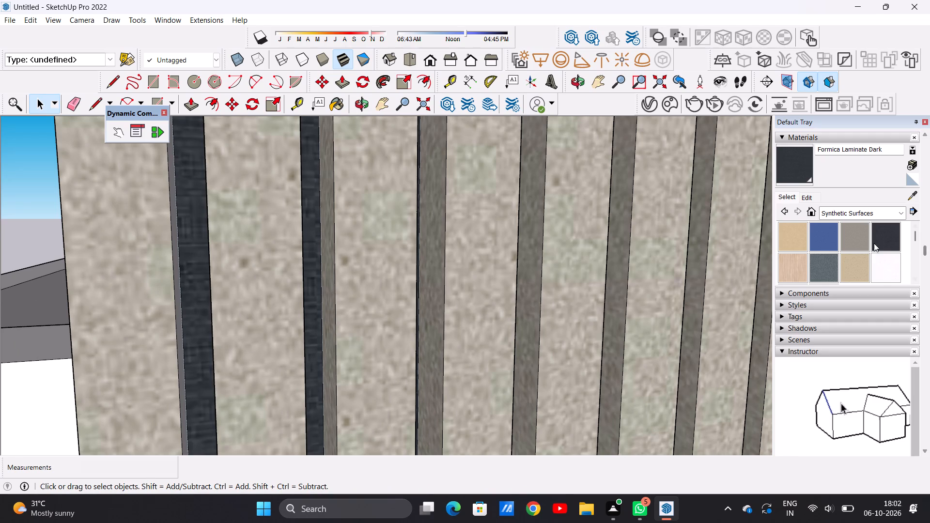
pyautogui.click(846, 238)
pyautogui.click(806, 201)
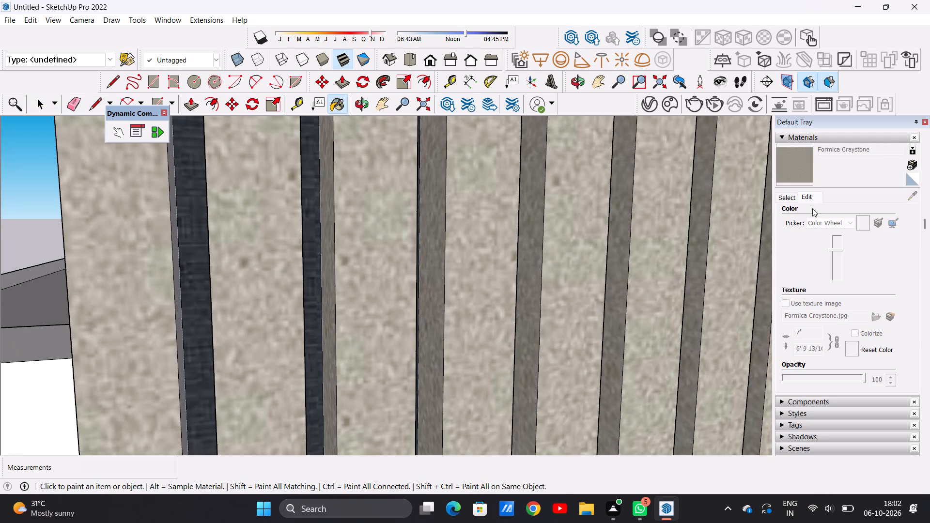
pyautogui.scroll(-20, 458, 248)
pyautogui.scroll(-2, 458, 248)
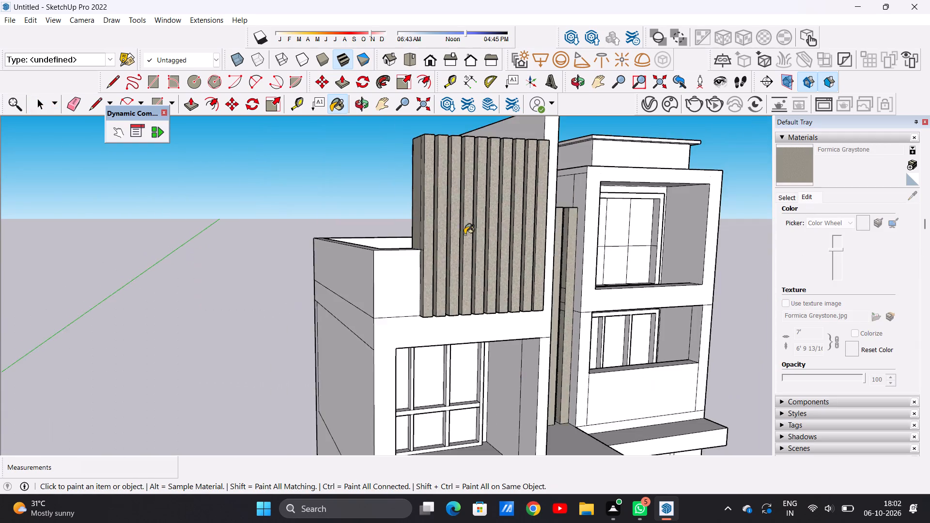
pyautogui.moveTo(499, 236); pyautogui.dragTo(274, 251, button='middle')
pyautogui.scroll(9, 310, 238)
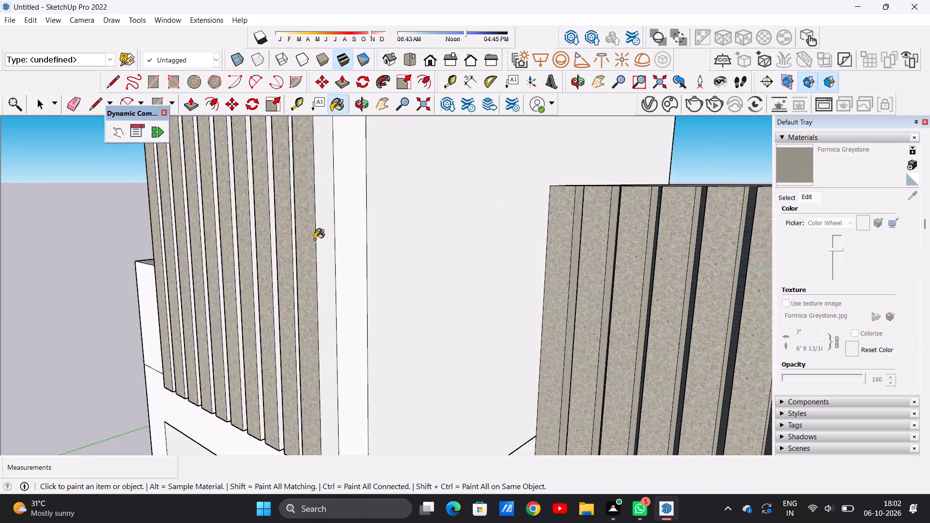
pyautogui.scroll(2, 314, 239)
pyautogui.click(320, 246)
pyautogui.scroll(-14, 328, 247)
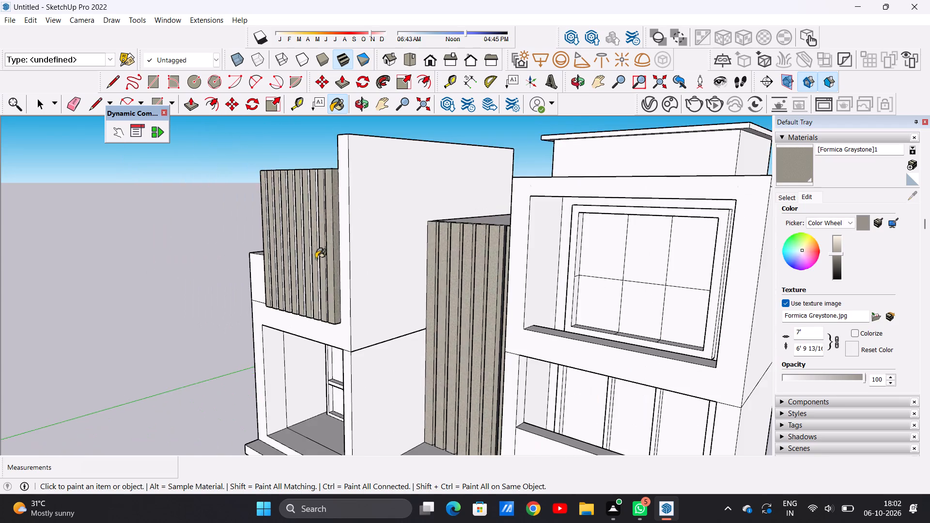
# Lighten the colour of the [Formica Graystone]1 material.
pyautogui.middleClick(317, 265)
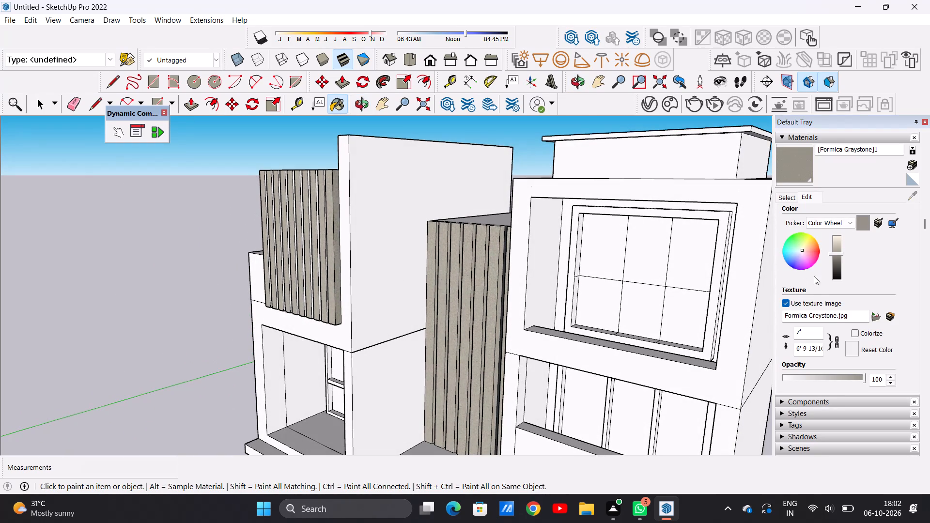
pyautogui.click(837, 246)
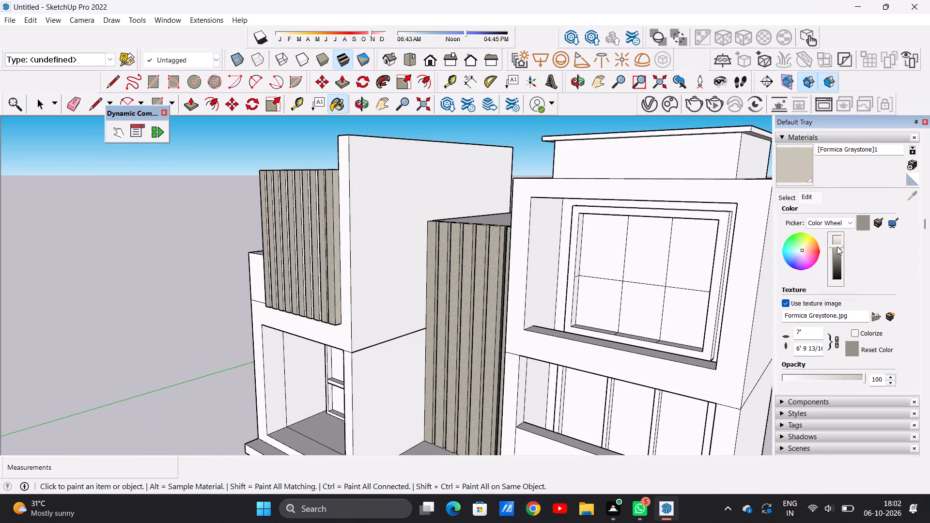
# Paint the fin-wall-side faces of the next five top-floor slats with the lightened [Formica Graystone]1.
pyautogui.scroll(-2, 431, 245)
pyautogui.scroll(15, 351, 243)
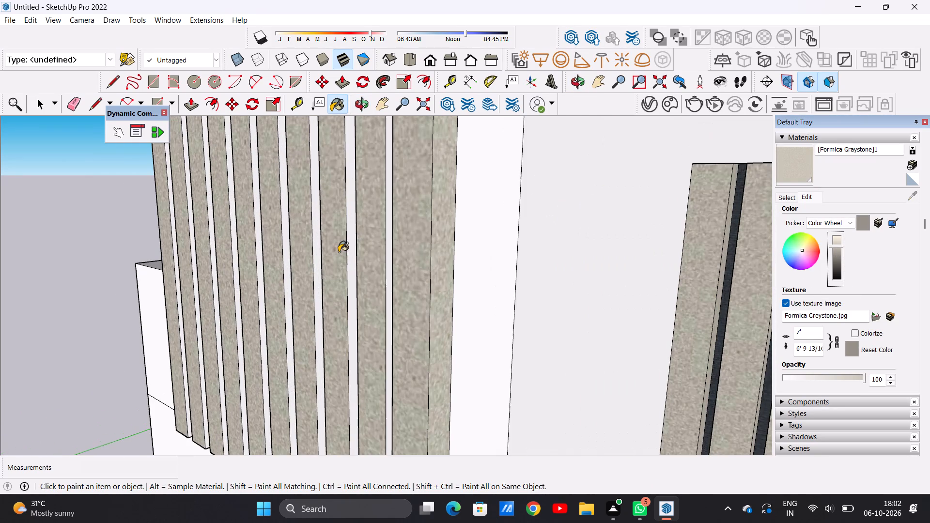
pyautogui.scroll(1, 339, 252)
pyautogui.click(388, 248)
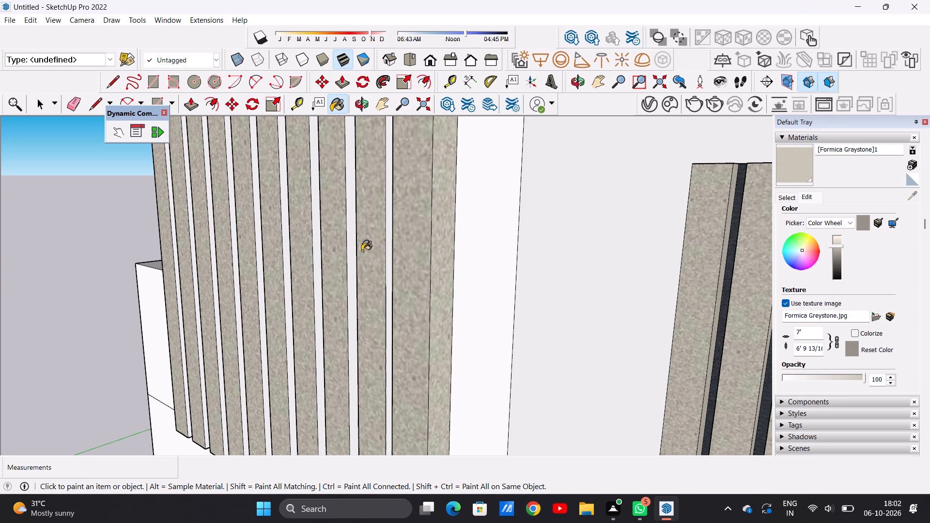
pyautogui.click(351, 261)
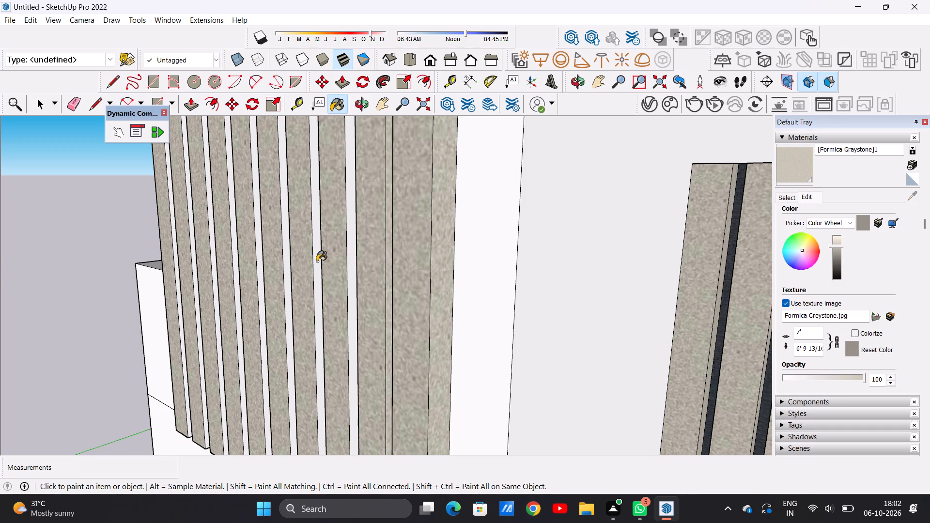
pyautogui.click(317, 261)
pyautogui.scroll(-5, 348, 266)
pyautogui.scroll(10, 321, 261)
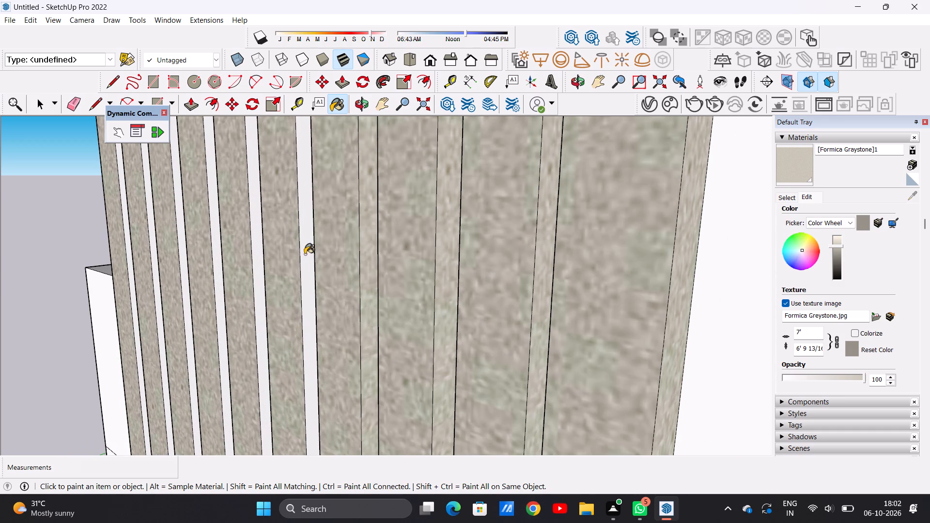
pyautogui.click(302, 254)
pyautogui.click(253, 244)
# Paint the fin-wall-side faces of the four outermost top-floor slats with [Formica Graystone]1.
pyautogui.scroll(-3, 334, 260)
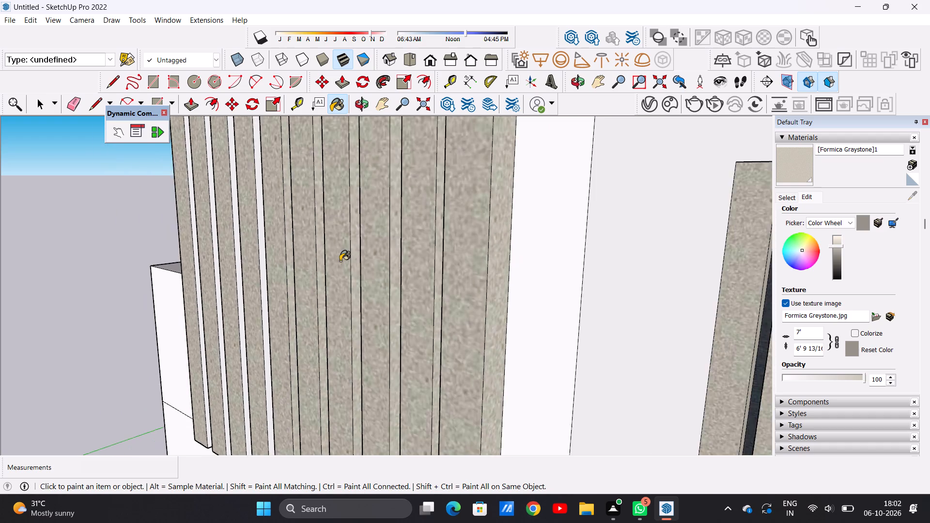
pyautogui.scroll(-6, 340, 261)
pyautogui.scroll(13, 270, 253)
pyautogui.click(287, 241)
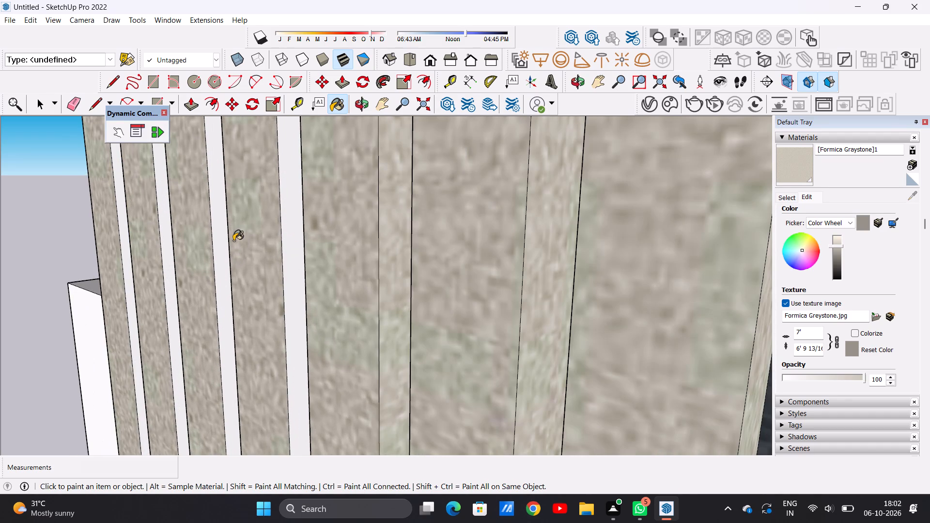
pyautogui.click(216, 240)
pyautogui.scroll(-10, 294, 254)
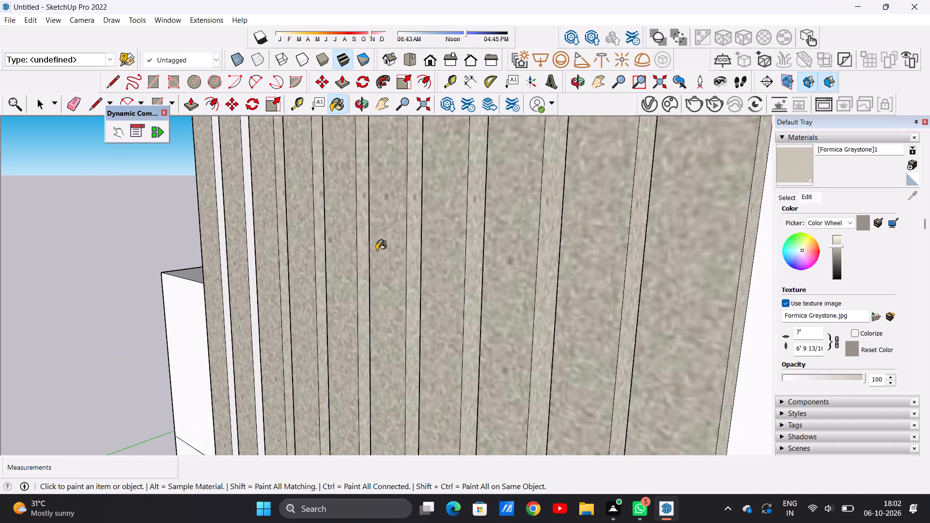
pyautogui.scroll(-6, 376, 250)
pyautogui.scroll(18, 299, 237)
pyautogui.click(316, 228)
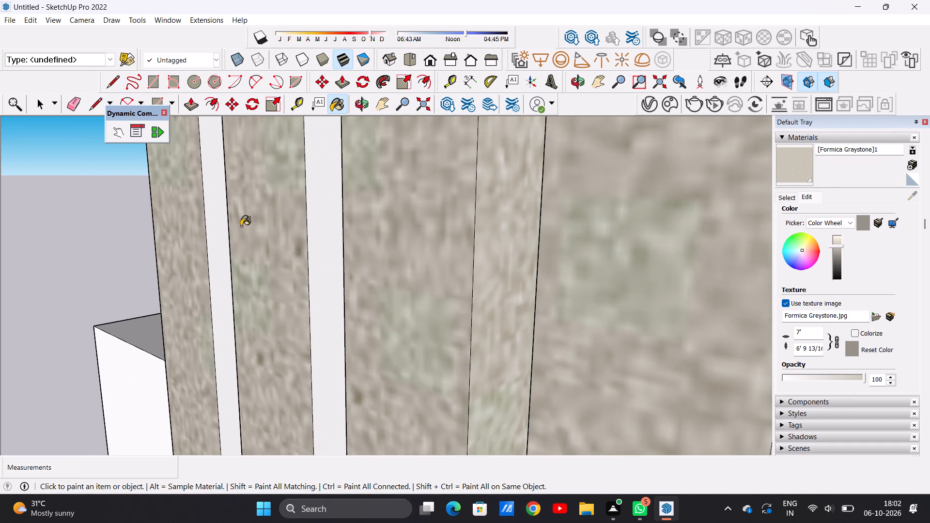
pyautogui.click(209, 231)
pyautogui.scroll(-20, 276, 267)
pyautogui.scroll(-1, 276, 267)
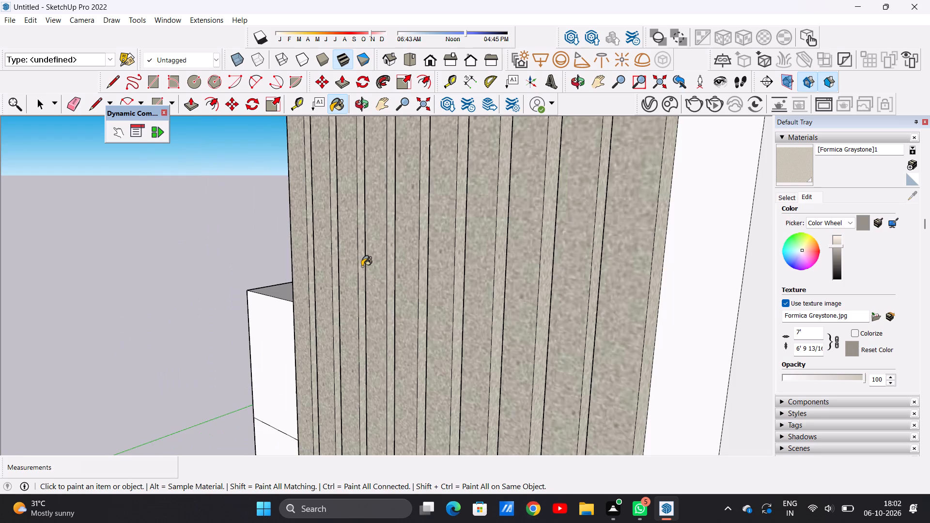
# Paint the three unpainted side-face segments beside the first gap of the recessed central slat screen with [Formica Graystone]1.
pyautogui.scroll(-11, 362, 266)
pyautogui.moveTo(279, 265); pyautogui.dragTo(508, 276, button='middle')
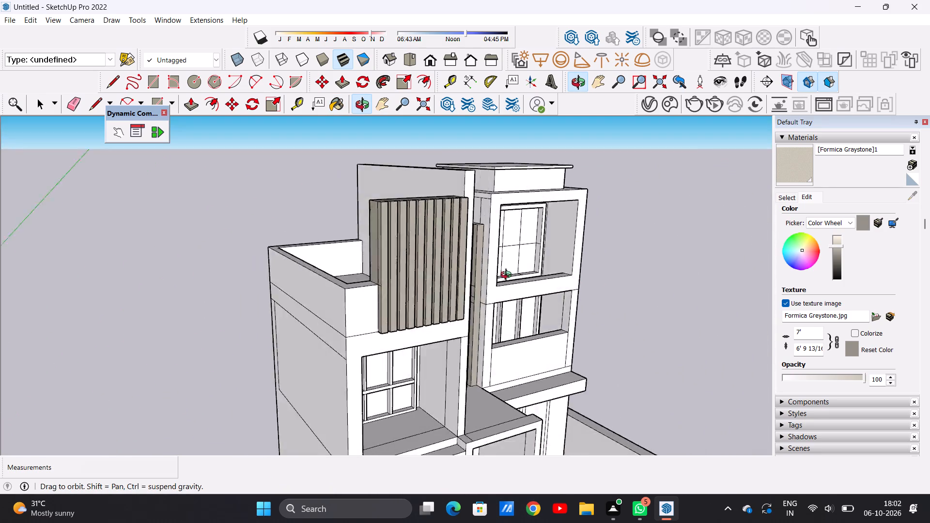
pyautogui.moveTo(508, 276); pyautogui.dragTo(574, 303, button='middle')
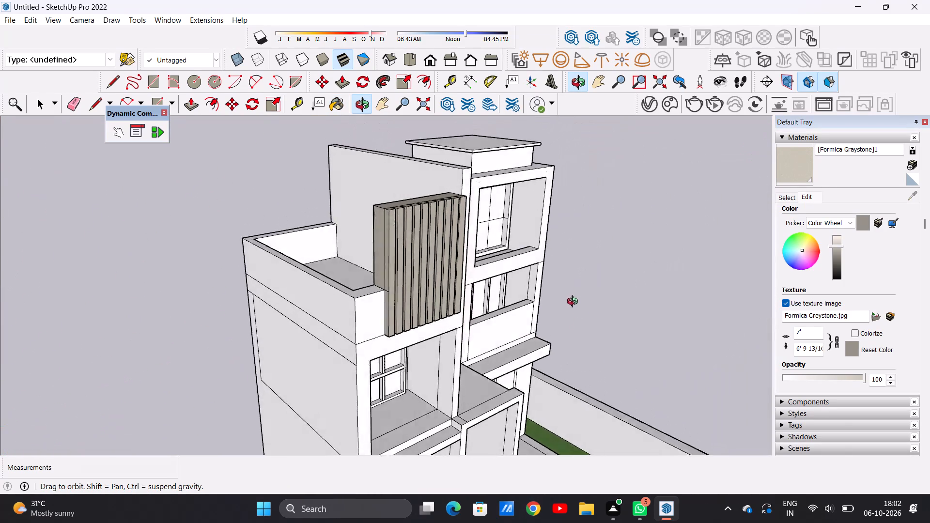
pyautogui.moveTo(574, 303); pyautogui.dragTo(510, 289, button='middle')
pyautogui.scroll(15, 501, 296)
pyautogui.moveTo(407, 305); pyautogui.dragTo(411, 303, button='middle')
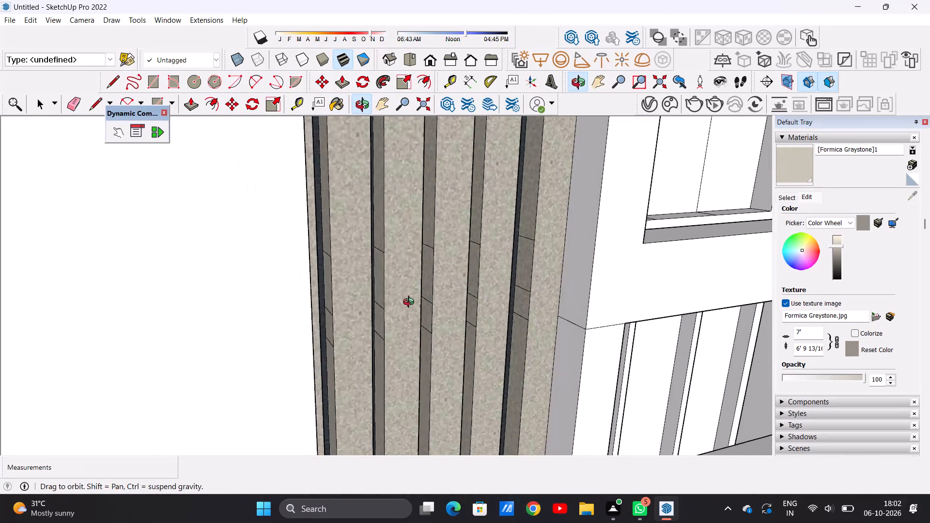
pyautogui.moveTo(411, 303); pyautogui.dragTo(402, 303, button='middle')
pyautogui.scroll(9, 284, 314)
pyautogui.moveTo(302, 311); pyautogui.dragTo(314, 309, button='middle')
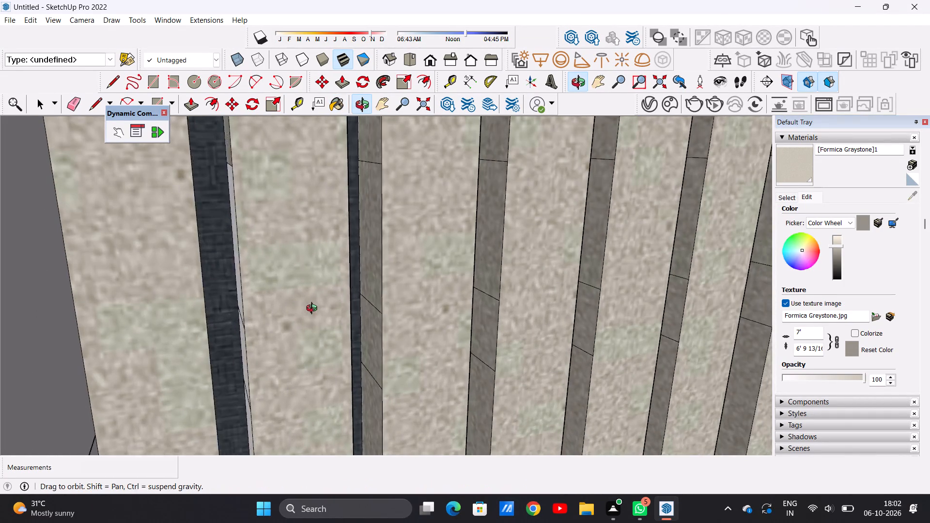
pyautogui.moveTo(314, 309); pyautogui.dragTo(331, 306, button='middle')
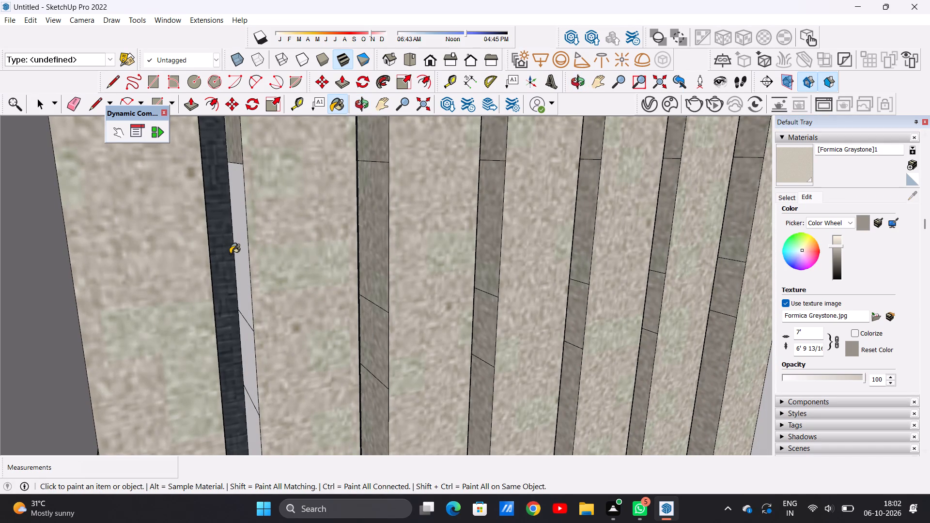
pyautogui.click(235, 249)
pyautogui.click(247, 349)
pyautogui.scroll(-3, 244, 229)
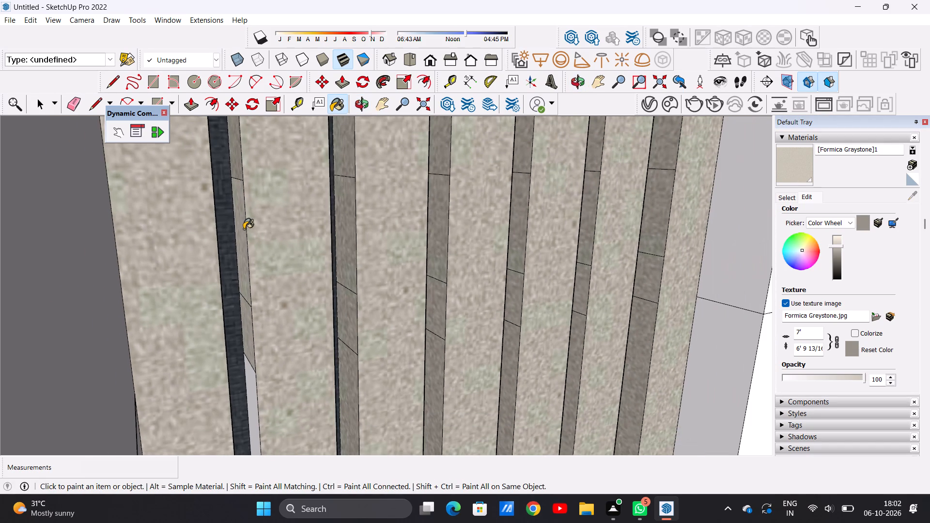
pyautogui.scroll(4, 254, 388)
pyautogui.click(253, 389)
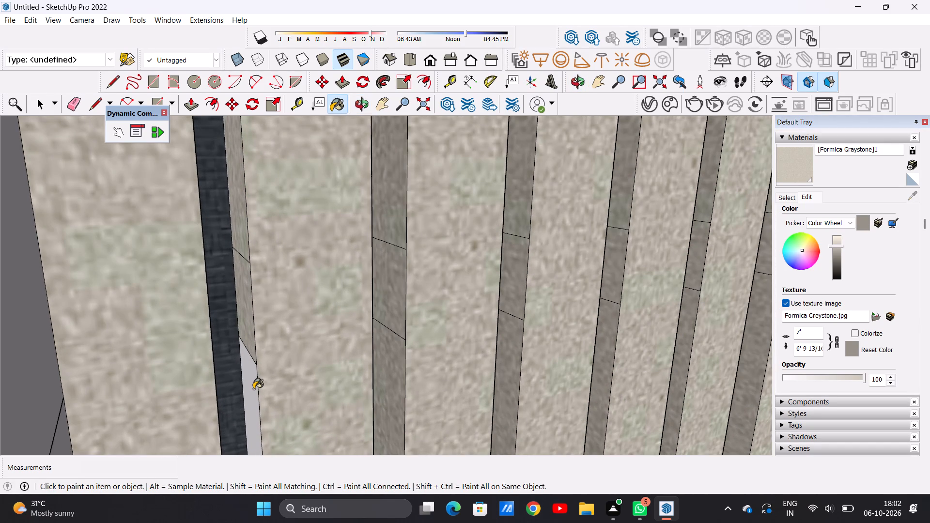
pyautogui.press('space')
# Return to the standard front view and examine the slat screens on the facade.
pyautogui.scroll(-20, 356, 322)
pyautogui.scroll(-20, 356, 322)
pyautogui.scroll(-6, 356, 322)
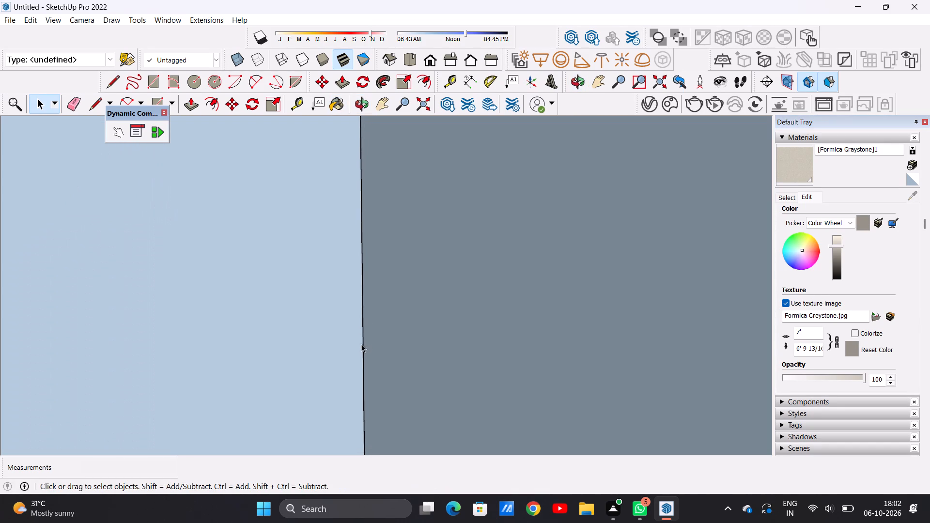
pyautogui.scroll(-5, 361, 344)
pyautogui.scroll(1, 360, 346)
pyautogui.scroll(-9, 359, 346)
pyautogui.scroll(1, 359, 346)
pyautogui.scroll(-7, 358, 348)
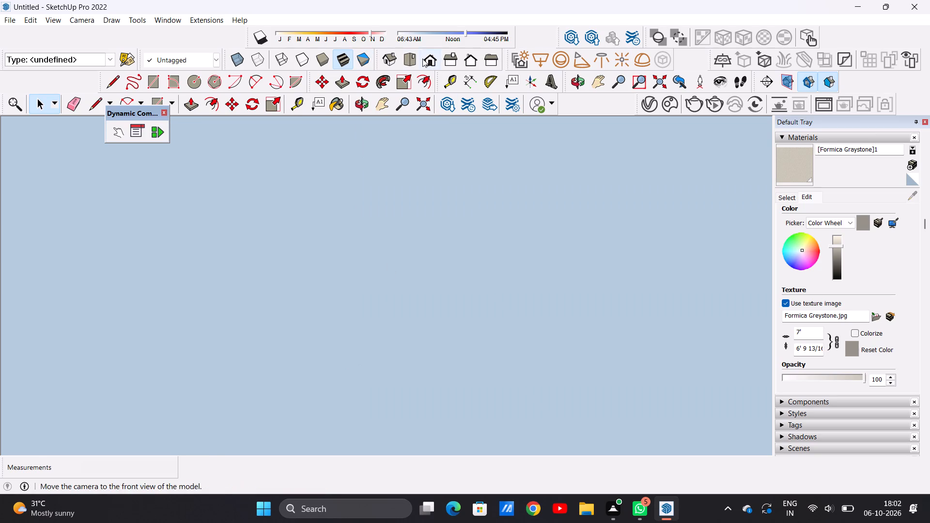
pyautogui.click(428, 64)
pyautogui.scroll(-15, 407, 294)
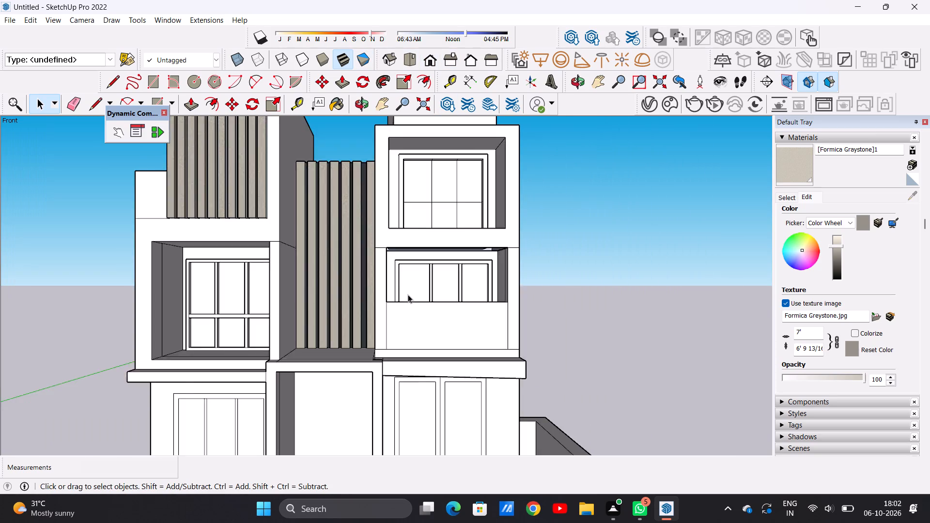
# Paint the dropped ceiling panel's underside, its inner step, and the soffit strips beside it in the middle-floor three-pane window recess with [Formica Graystone]1.
pyautogui.scroll(-3, 408, 294)
pyautogui.moveTo(415, 288); pyautogui.dragTo(415, 234, button='middle')
pyautogui.scroll(10, 459, 300)
pyautogui.moveTo(429, 264); pyautogui.dragTo(422, 232, button='middle')
pyautogui.scroll(12, 427, 233)
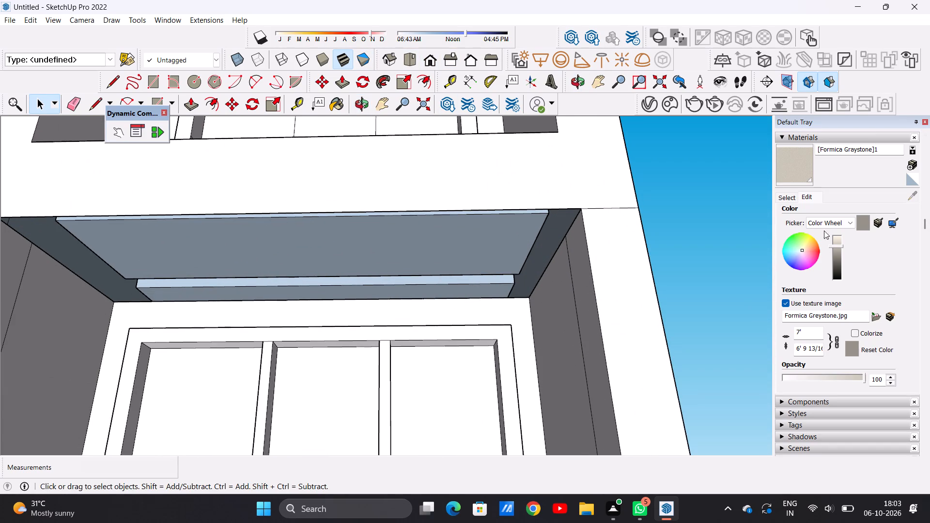
pyautogui.click(791, 168)
pyautogui.click(422, 259)
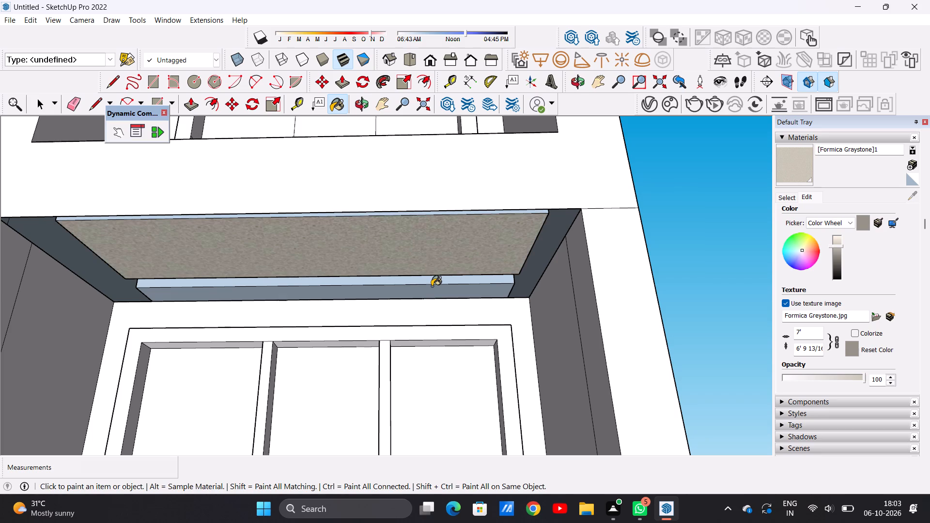
pyautogui.click(432, 286)
pyautogui.click(431, 280)
pyautogui.scroll(5, 444, 281)
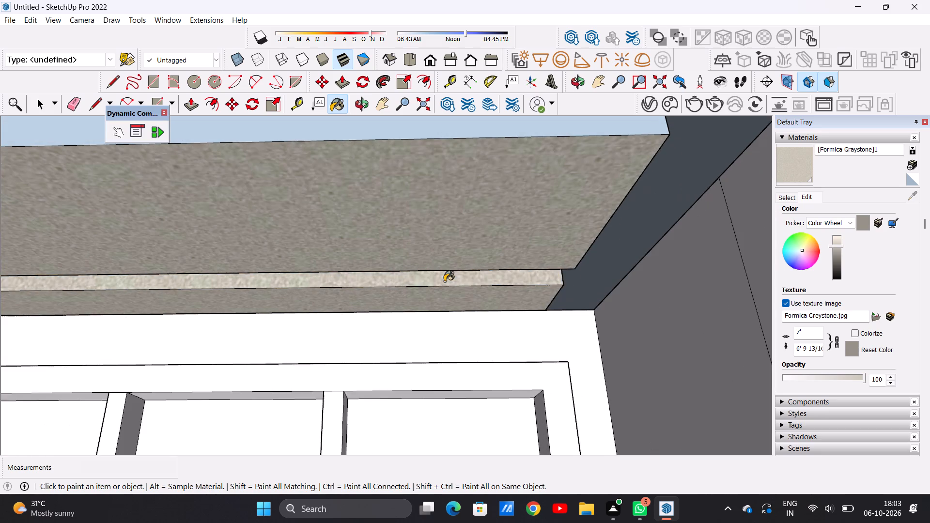
pyautogui.scroll(-4, 444, 281)
pyautogui.scroll(5, 558, 275)
pyautogui.click(552, 273)
pyautogui.scroll(-5, 552, 273)
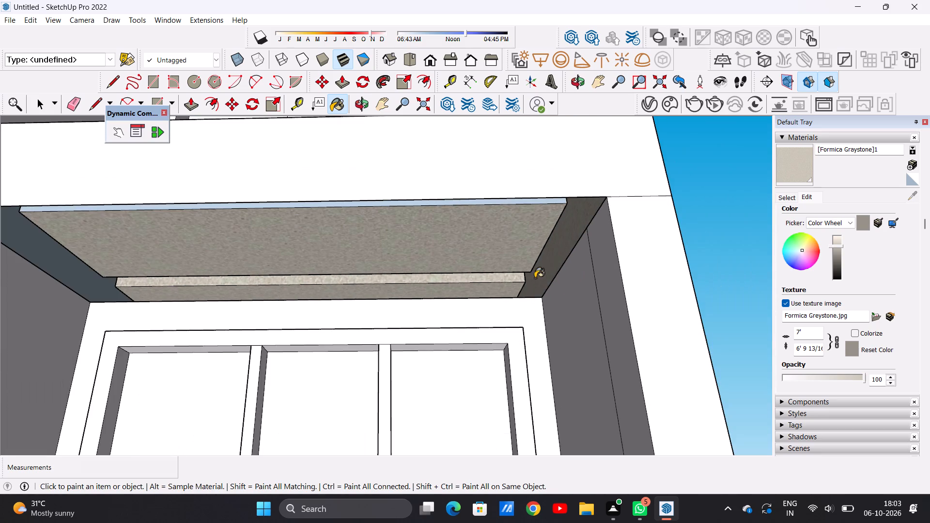
pyautogui.scroll(5, 145, 277)
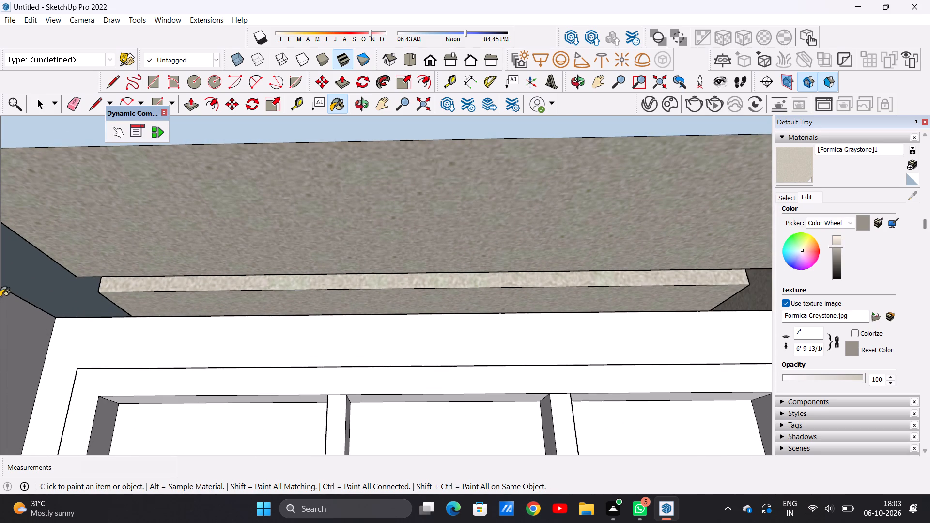
pyautogui.click(77, 296)
# Paint the front edge and side faces of the dropped ceiling panel in the three-pane window recess with [Formica Graystone]1.
pyautogui.scroll(-7, 124, 335)
pyautogui.moveTo(338, 318); pyautogui.dragTo(330, 270, button='middle')
pyautogui.scroll(6, 416, 192)
pyautogui.click(416, 181)
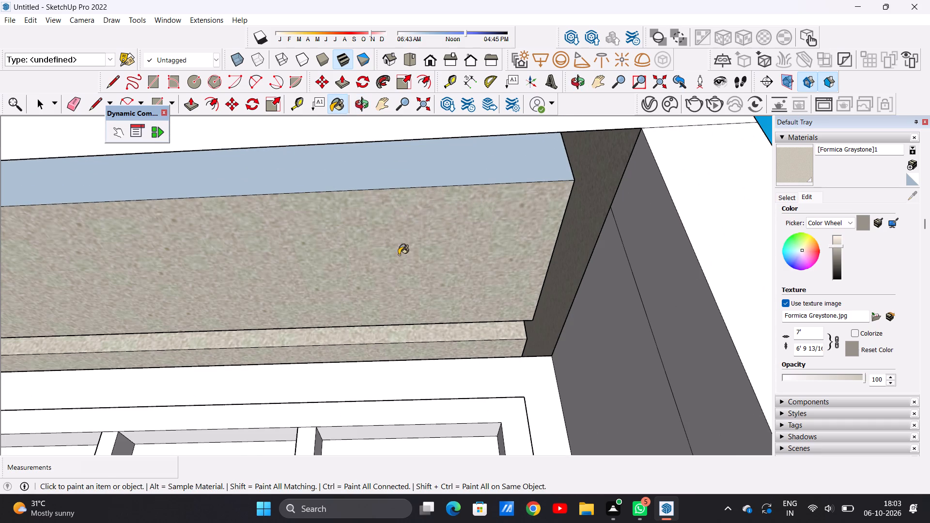
pyautogui.scroll(-12, 405, 329)
pyautogui.scroll(12, 473, 353)
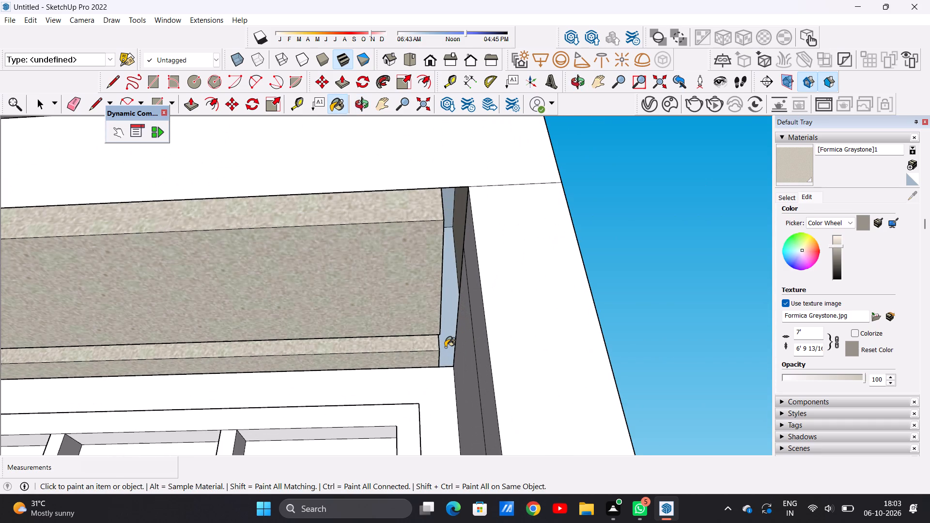
pyautogui.click(445, 347)
pyautogui.scroll(-2, 446, 347)
pyautogui.press('space')
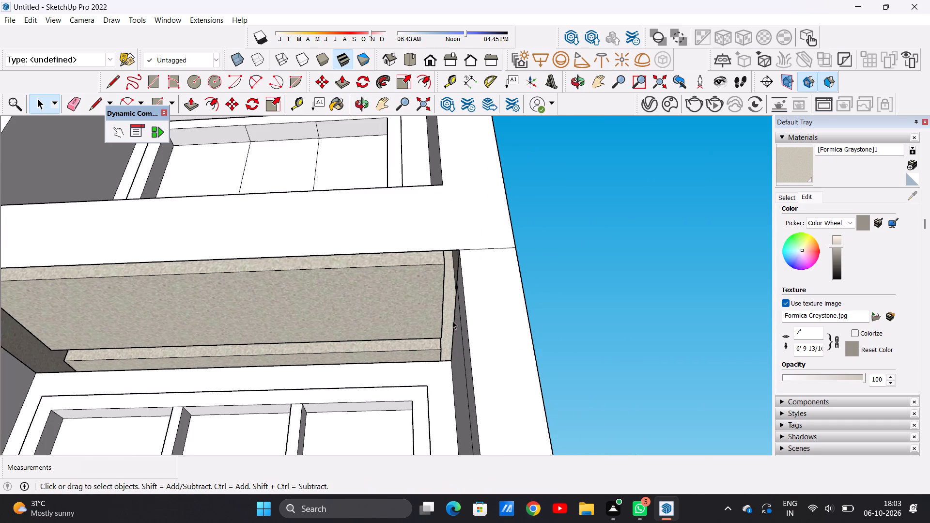
# Examine the whole front of the house from several angles to review the painted surfaces.
pyautogui.scroll(-11, 460, 284)
pyautogui.moveTo(382, 311); pyautogui.dragTo(390, 430, button='middle')
pyautogui.moveTo(417, 310); pyautogui.dragTo(416, 372, button='middle')
pyautogui.scroll(-14, 452, 293)
pyautogui.moveTo(425, 411); pyautogui.dragTo(425, 380, button='middle')
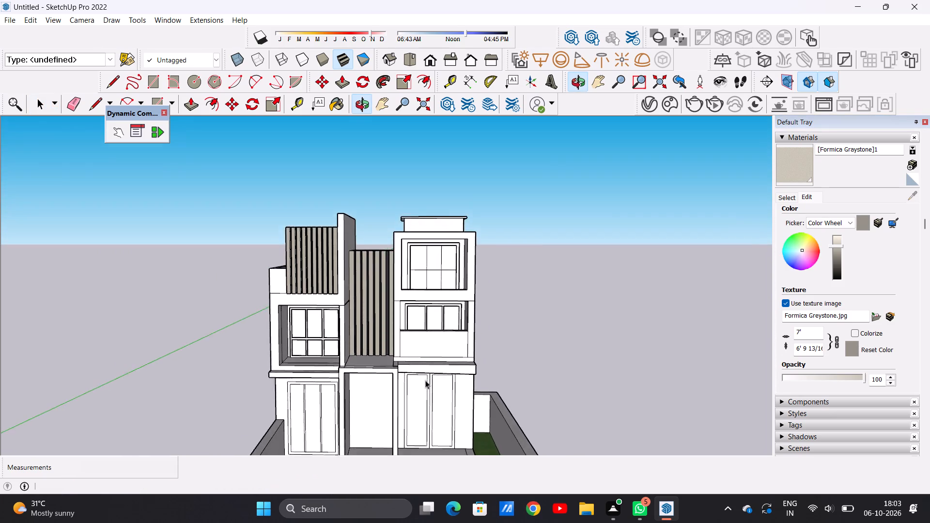
pyautogui.scroll(7, 425, 380)
pyautogui.scroll(-17, 434, 369)
pyautogui.scroll(7, 479, 343)
pyautogui.moveTo(480, 344); pyautogui.dragTo(358, 352, button='middle')
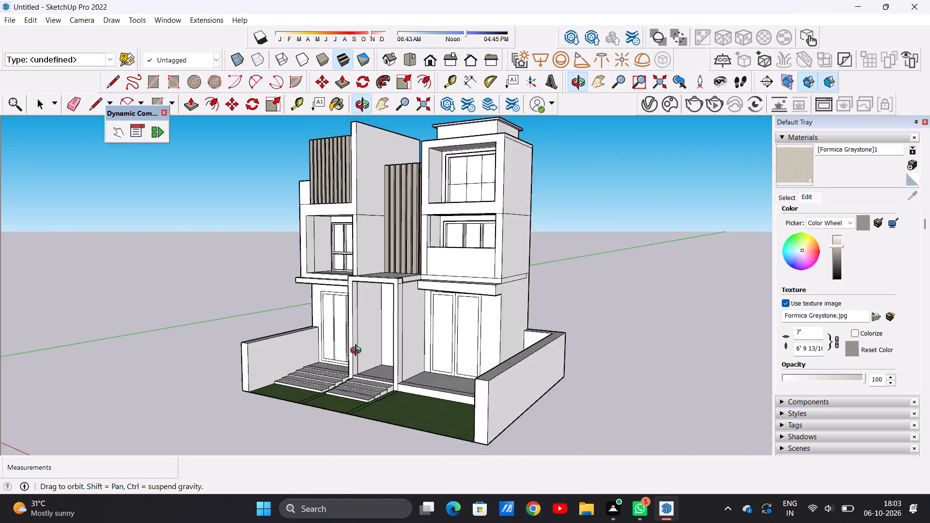
pyautogui.moveTo(358, 352); pyautogui.dragTo(454, 399, button='middle')
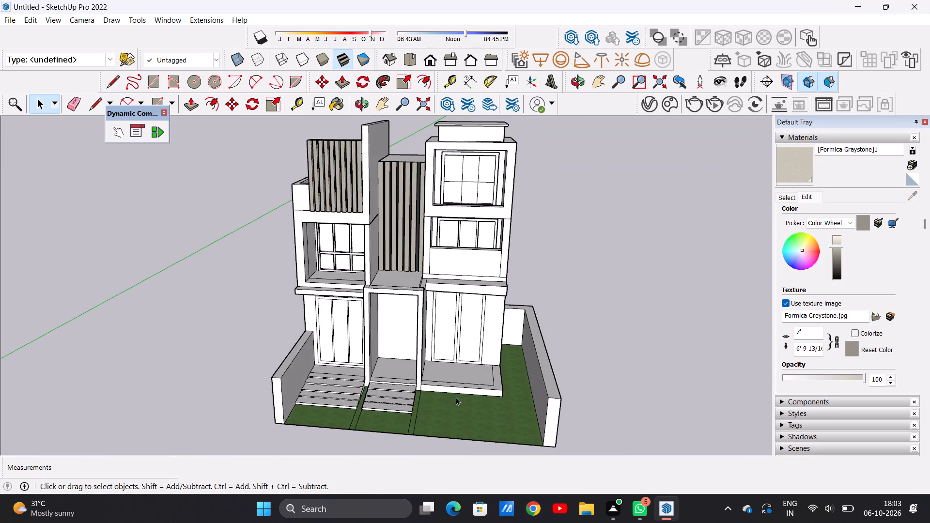
pyautogui.scroll(-4, 456, 386)
pyautogui.moveTo(457, 399); pyautogui.dragTo(478, 376, button='middle')
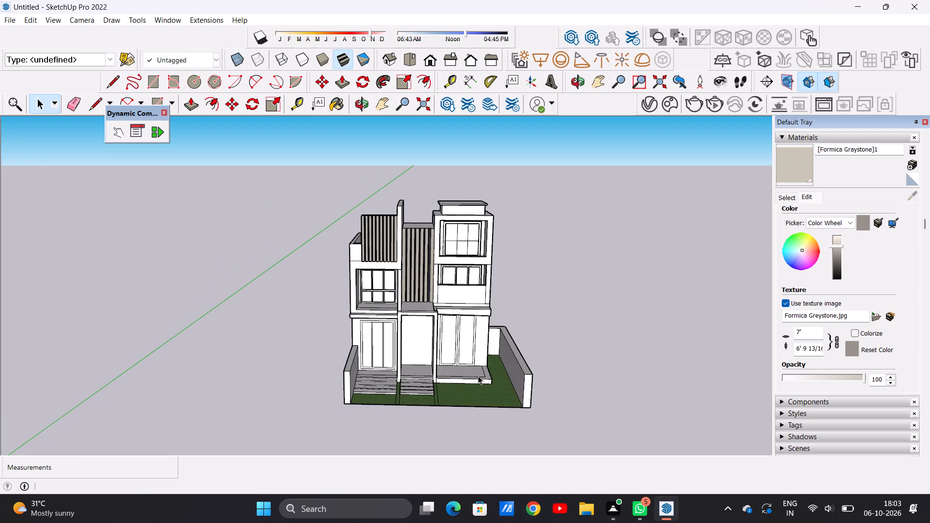
pyautogui.scroll(8, 410, 321)
pyautogui.scroll(-6, 412, 319)
pyautogui.moveTo(426, 371); pyautogui.dragTo(430, 335, button='middle')
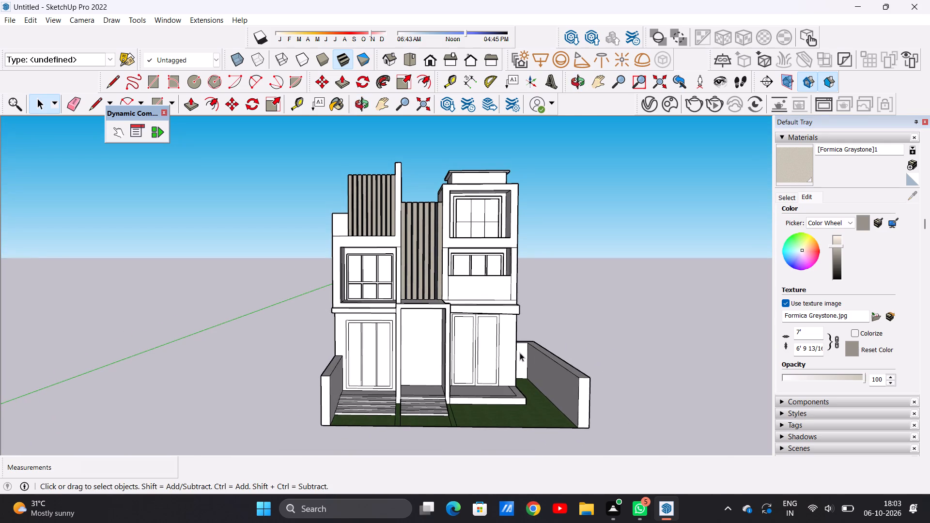
pyautogui.moveTo(501, 365); pyautogui.dragTo(482, 361, button='middle')
# Paint both leaf frames of the ground-floor double door with Wood Veneer 01 from the Wood materials.
pyautogui.scroll(1, 490, 356)
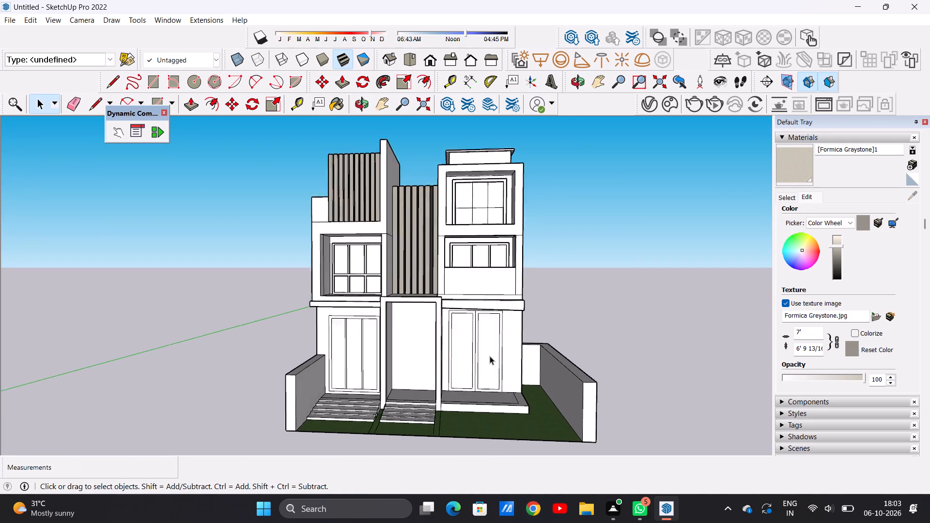
pyautogui.scroll(4, 490, 356)
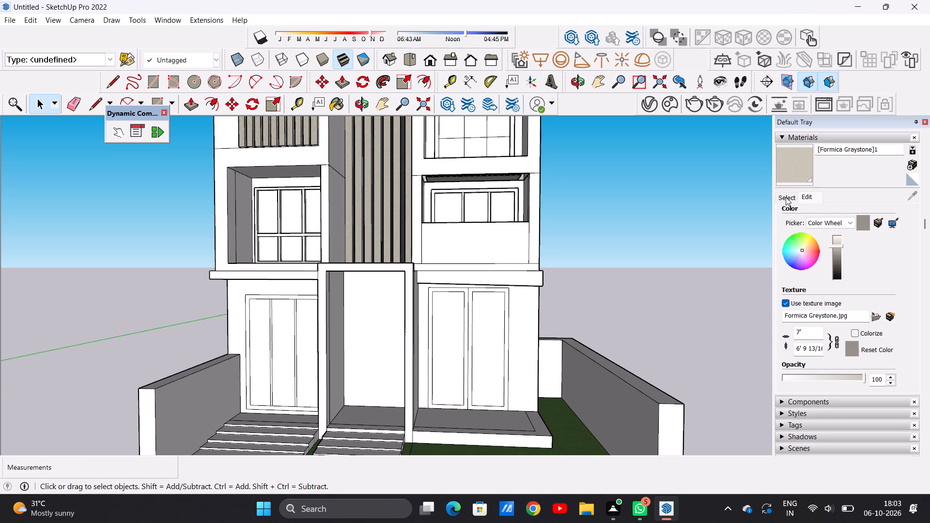
pyautogui.click(786, 197)
pyautogui.click(900, 215)
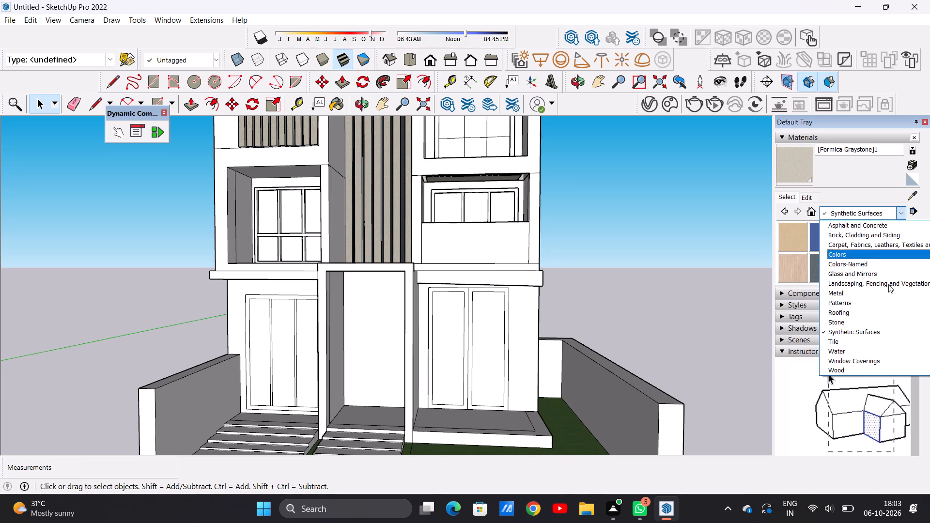
pyautogui.click(865, 370)
pyautogui.scroll(-3, 839, 275)
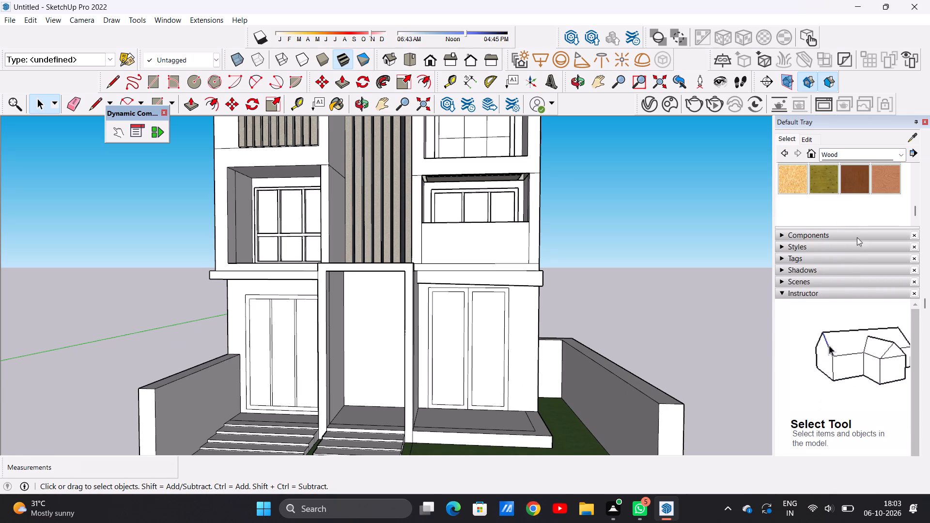
pyautogui.click(857, 182)
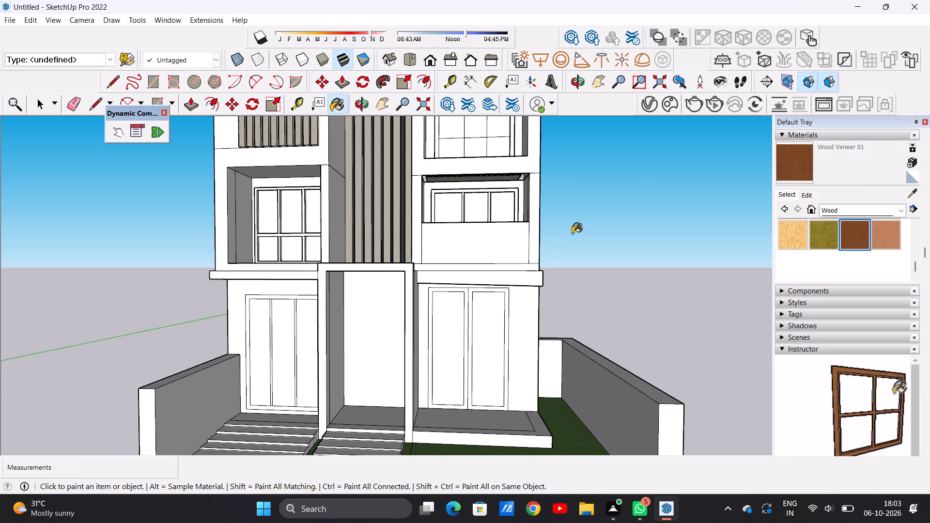
pyautogui.scroll(9, 510, 337)
pyautogui.click(504, 328)
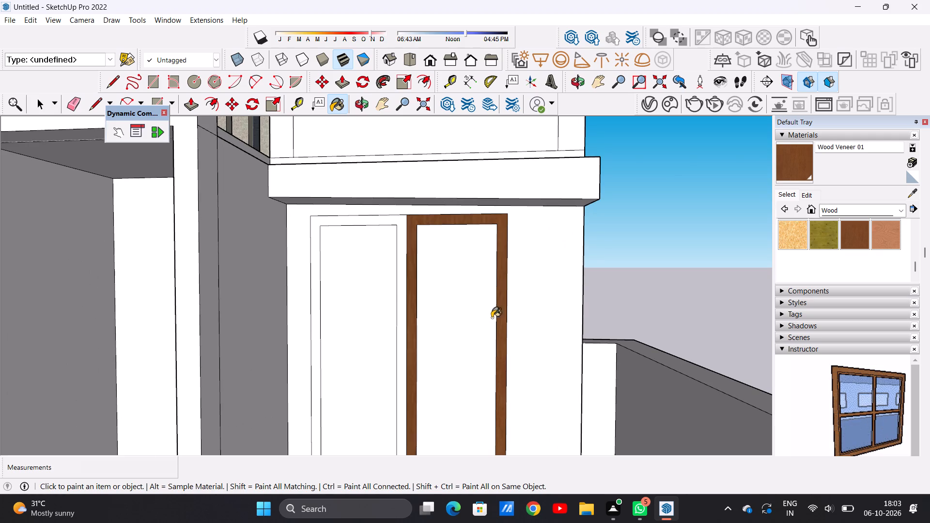
pyautogui.click(400, 293)
pyautogui.scroll(-10, 419, 292)
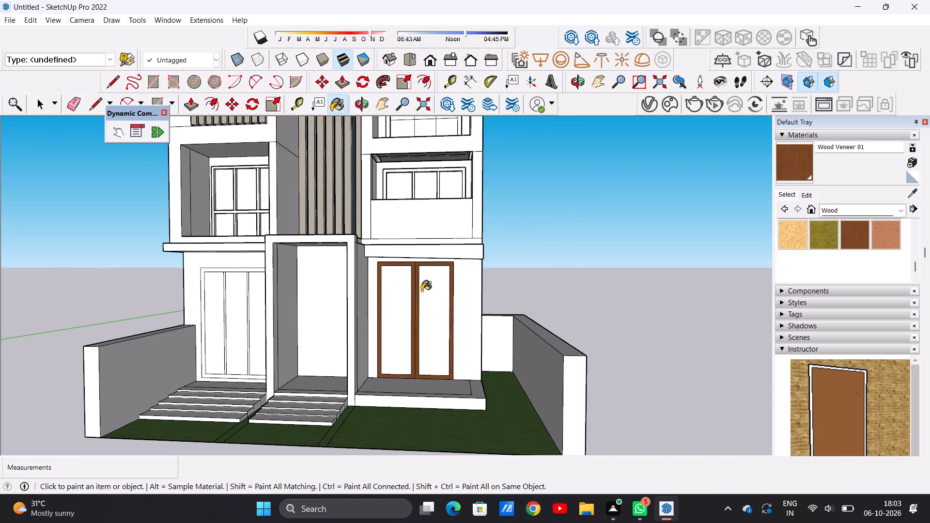
# Paint the outer frame and two mullions of the three-panel ground-floor door behind the steps with Wood Veneer 01.
pyautogui.scroll(-1, 413, 348)
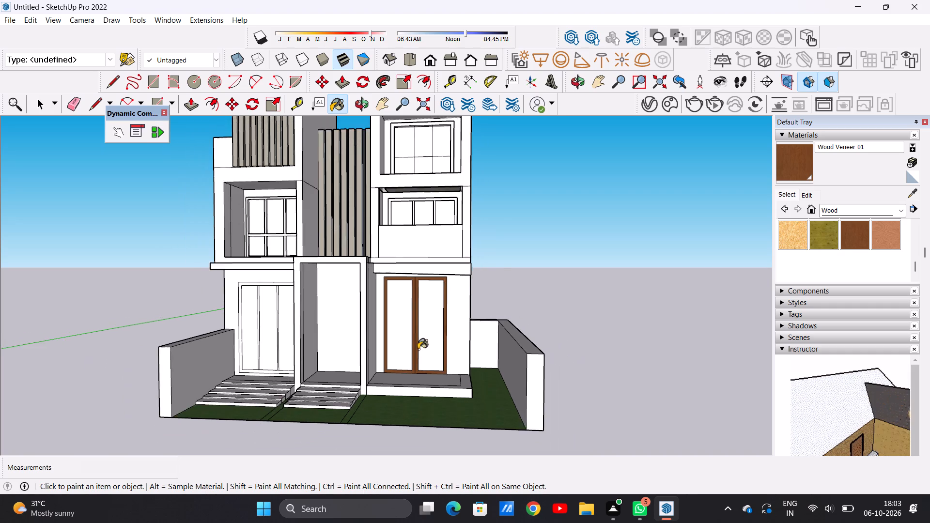
pyautogui.scroll(-2, 418, 349)
pyautogui.scroll(10, 260, 314)
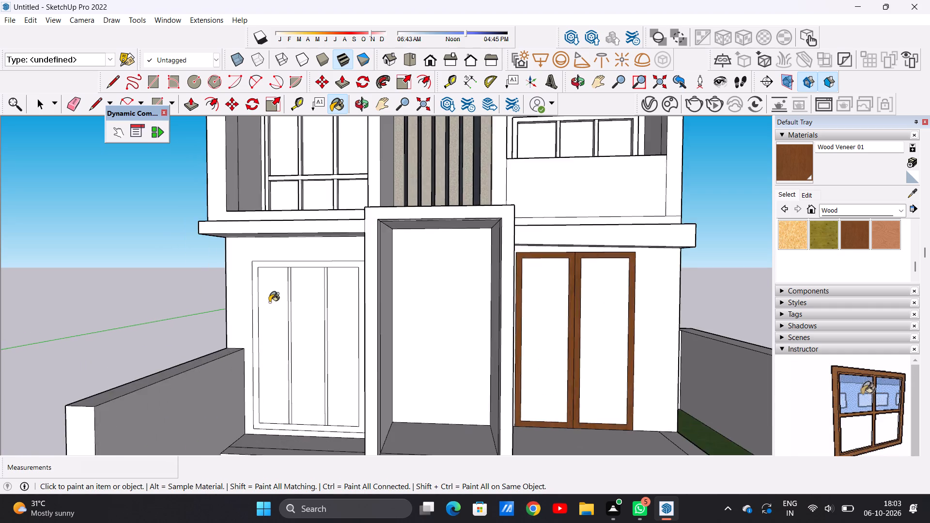
pyautogui.scroll(4, 269, 302)
pyautogui.click(240, 310)
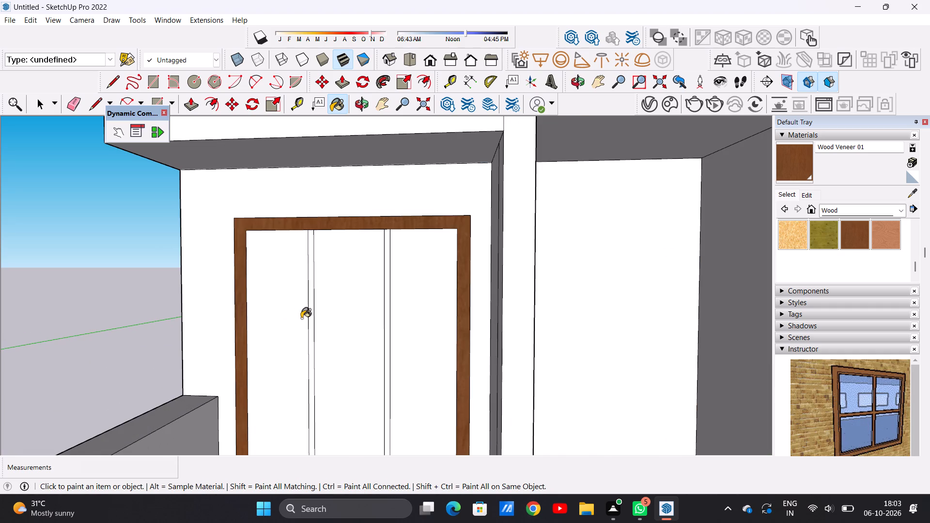
pyautogui.scroll(10, 302, 318)
pyautogui.click(313, 319)
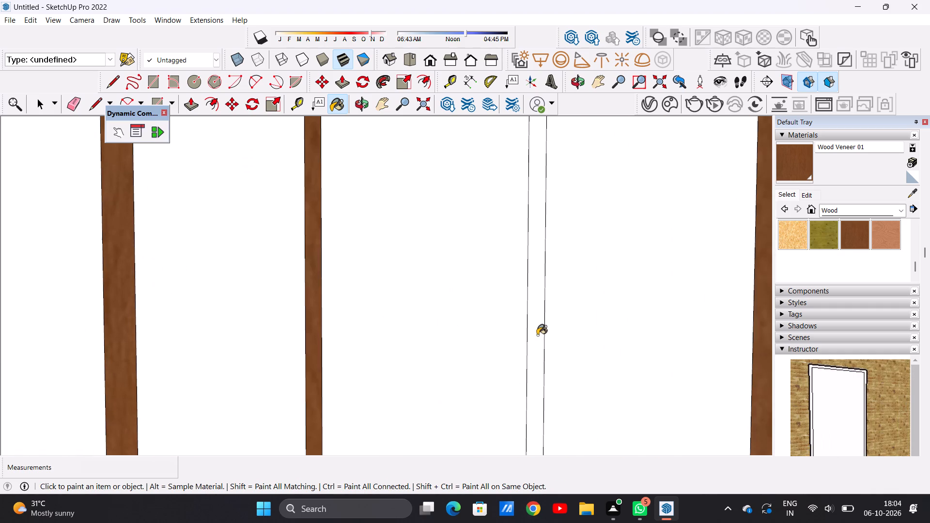
pyautogui.click(537, 336)
pyautogui.scroll(-20, 434, 353)
pyautogui.scroll(-5, 434, 353)
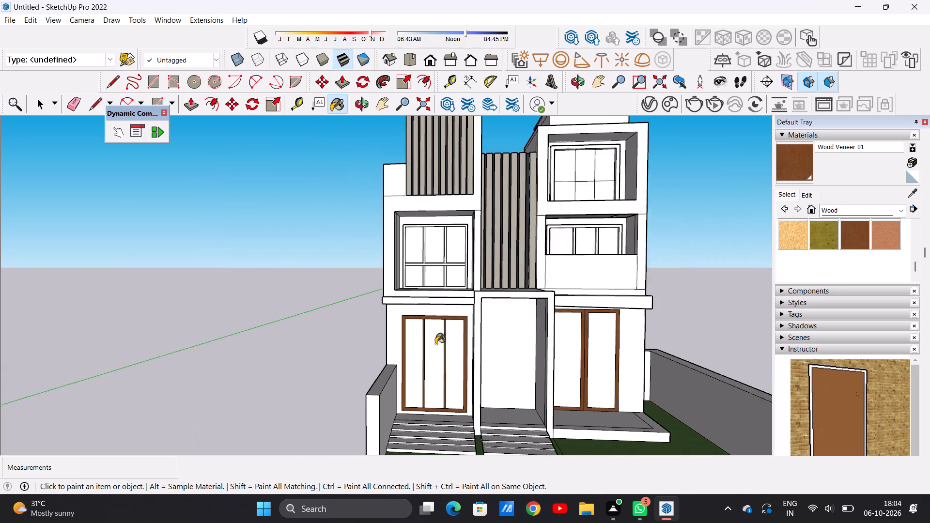
pyautogui.scroll(-1, 435, 344)
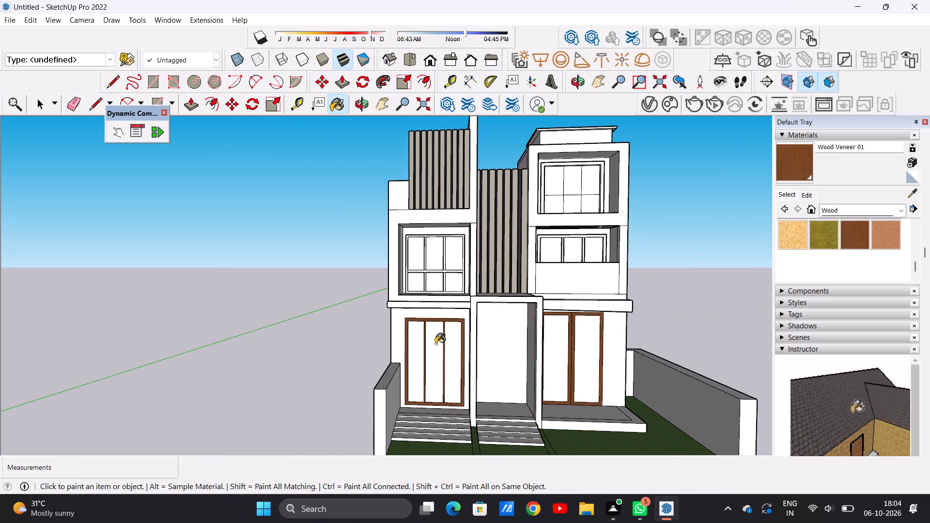
# Darken the colour of the Wood Veneer 01 material to a deep brown.
pyautogui.scroll(3, 601, 354)
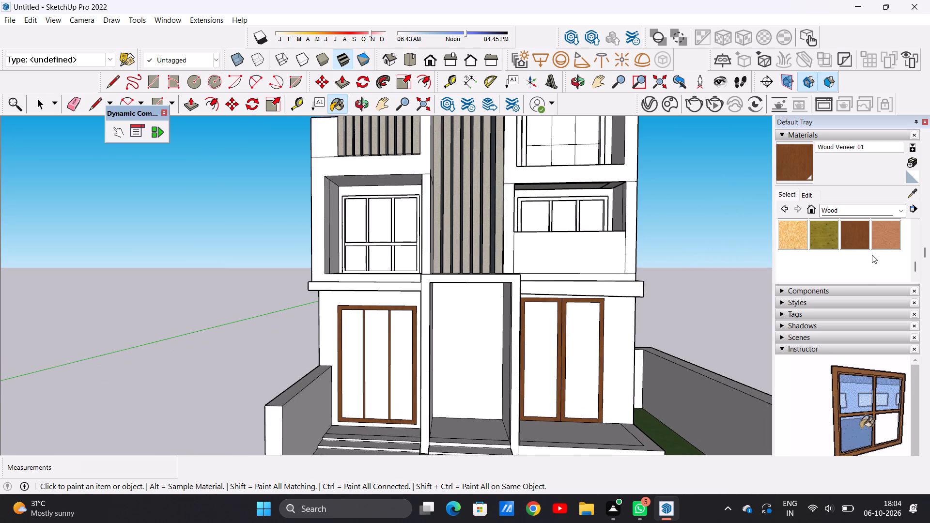
pyautogui.scroll(3, 872, 255)
pyautogui.scroll(-1, 869, 280)
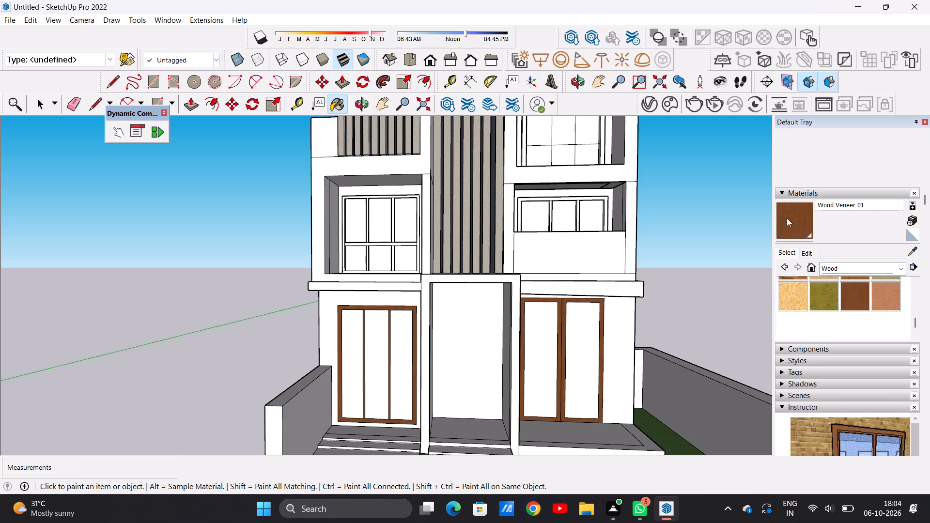
pyautogui.click(806, 251)
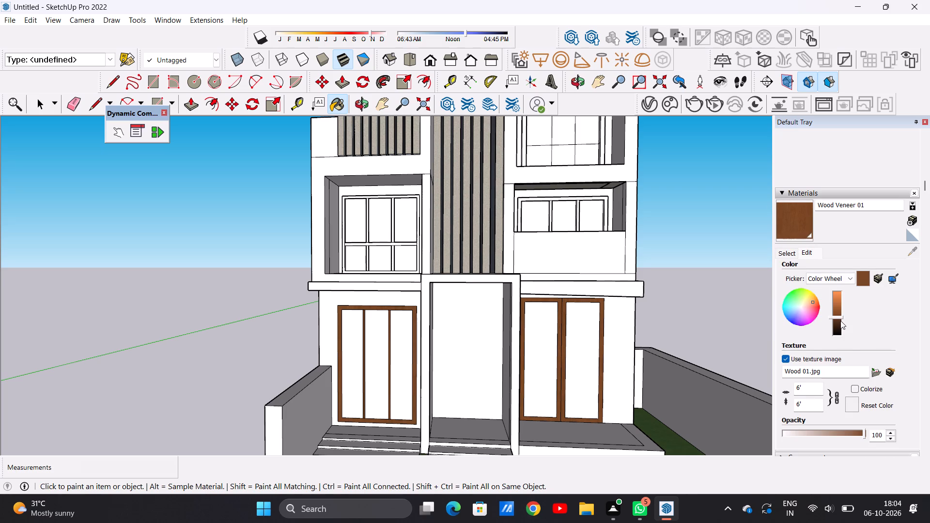
pyautogui.click(838, 321)
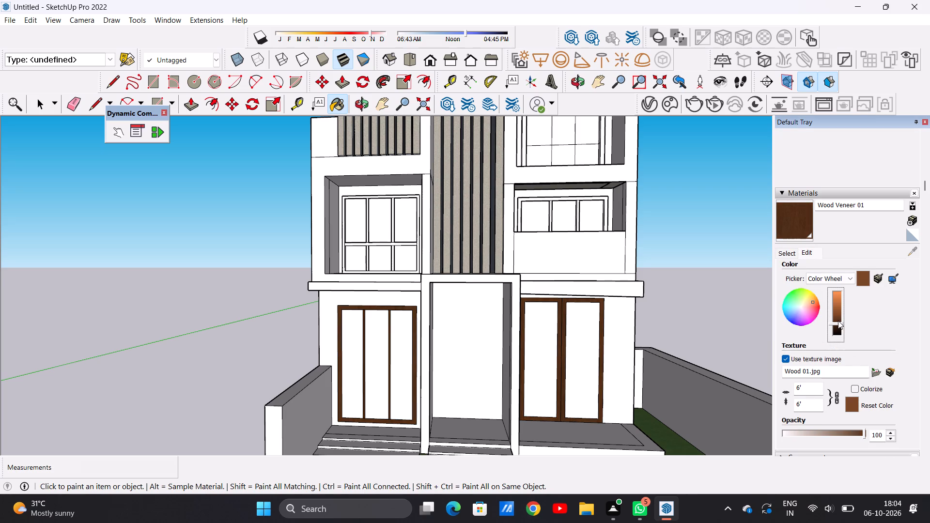
pyautogui.scroll(7, 384, 359)
pyautogui.scroll(-8, 382, 360)
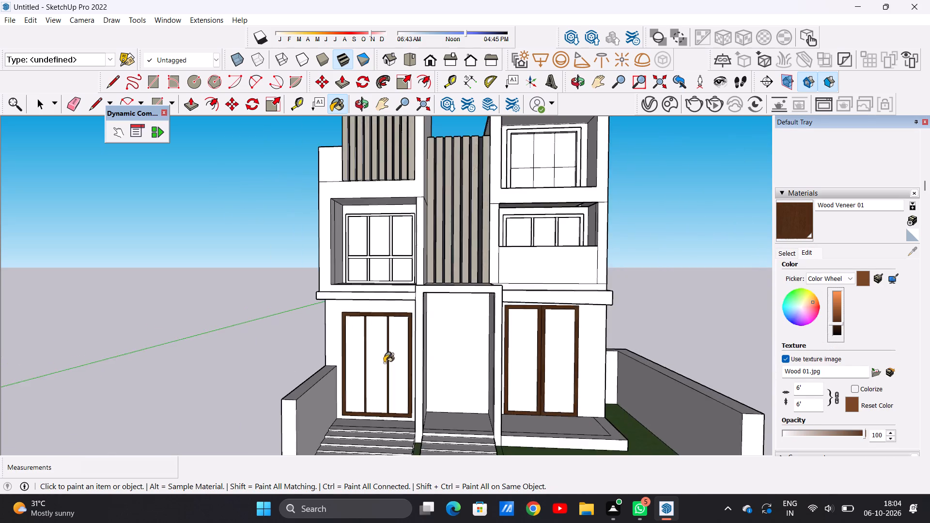
# Paint the front faces of the middle-floor three-pane window's frame and two mullions with the darkened Wood Veneer 01.
pyautogui.scroll(-5, 384, 363)
pyautogui.scroll(19, 516, 261)
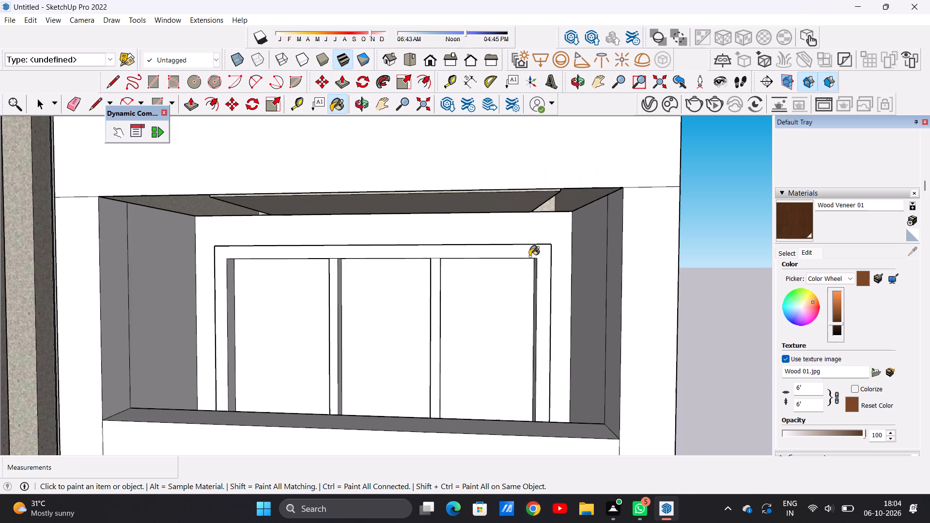
pyautogui.click(540, 250)
pyautogui.click(425, 277)
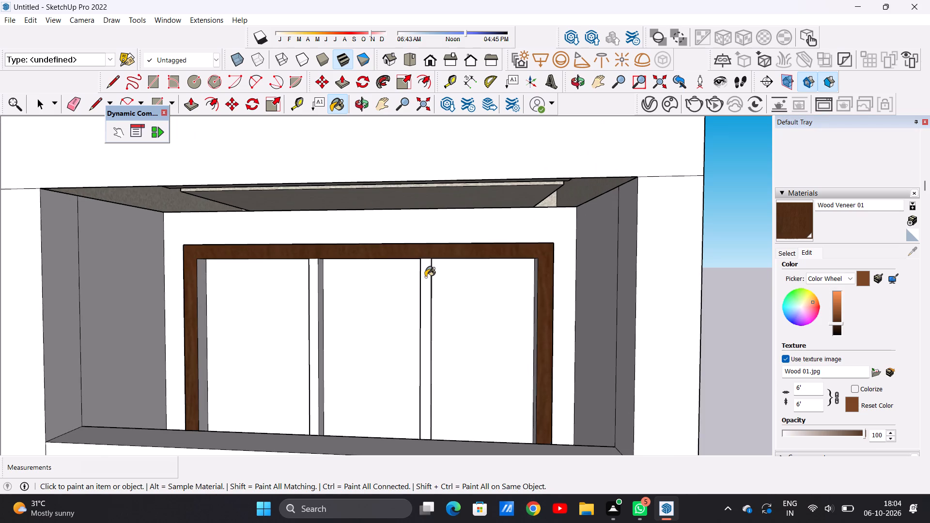
pyautogui.click(312, 287)
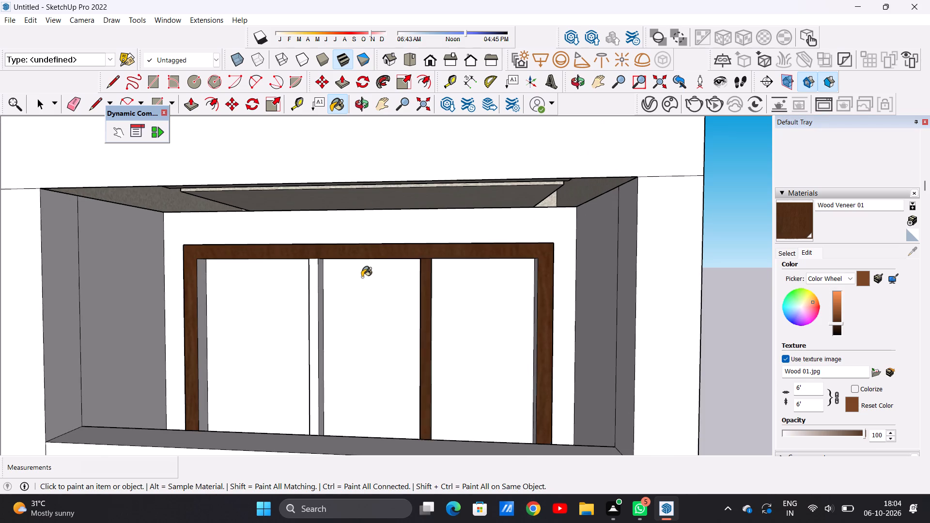
# Paint the inner jamb faces and both mullions' side faces of the middle-floor three-pane window with the darkened Wood Veneer 01.
pyautogui.scroll(-4, 362, 277)
pyautogui.moveTo(321, 312); pyautogui.dragTo(441, 323, button='middle')
pyautogui.scroll(5, 497, 298)
pyautogui.click(484, 298)
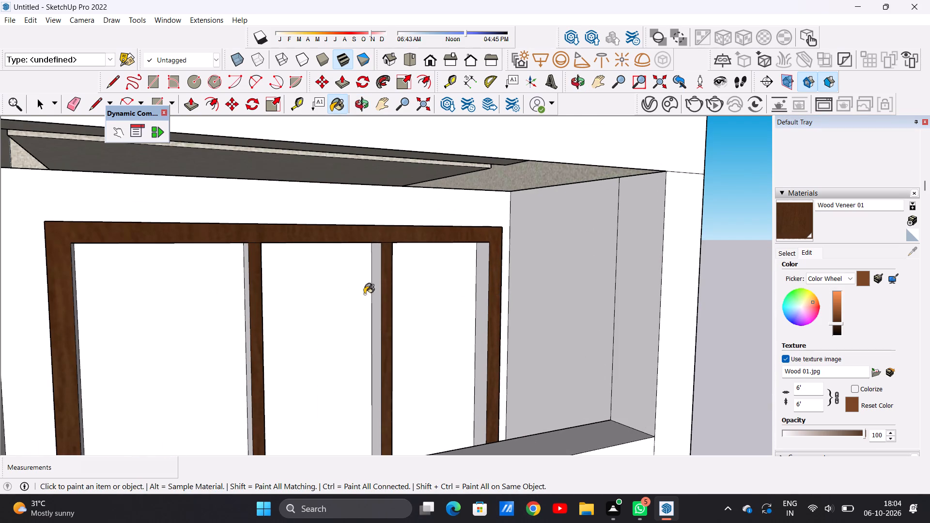
pyautogui.click(378, 299)
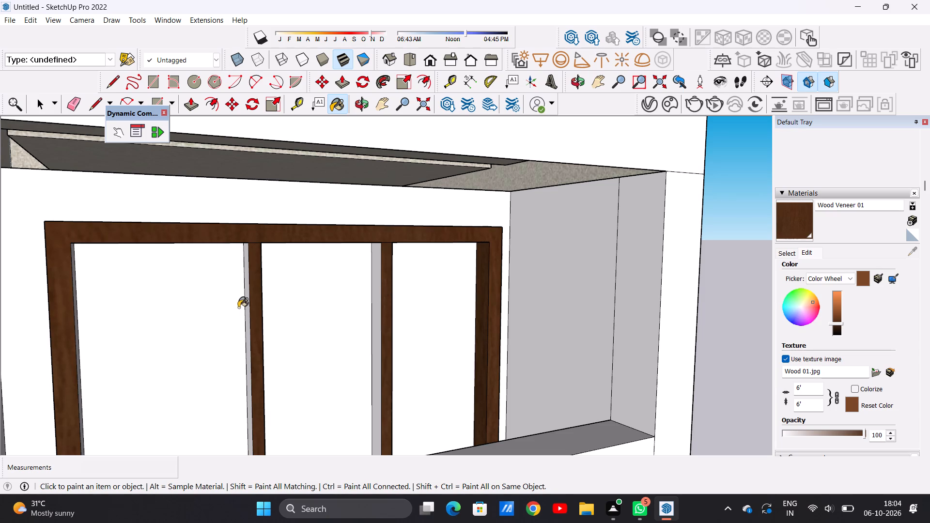
pyautogui.click(248, 302)
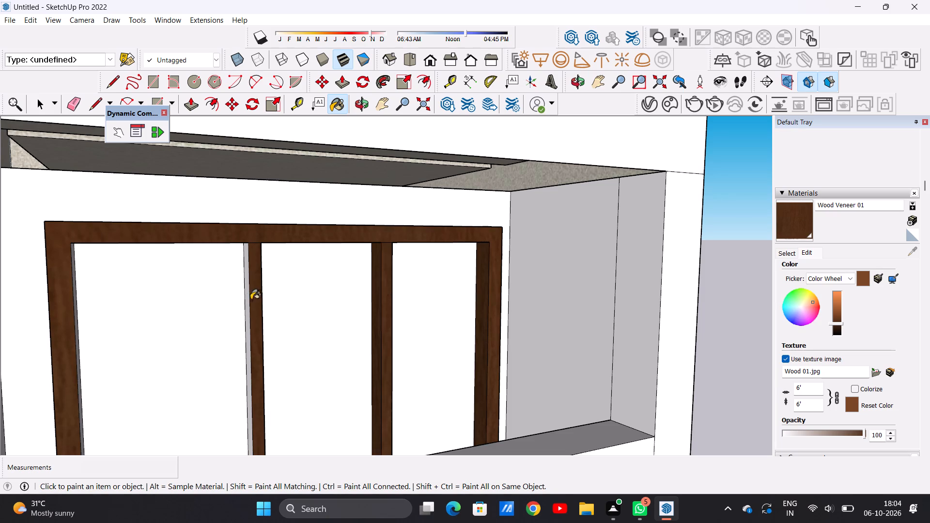
pyautogui.scroll(-9, 312, 304)
pyautogui.moveTo(404, 295); pyautogui.dragTo(180, 303, button='middle')
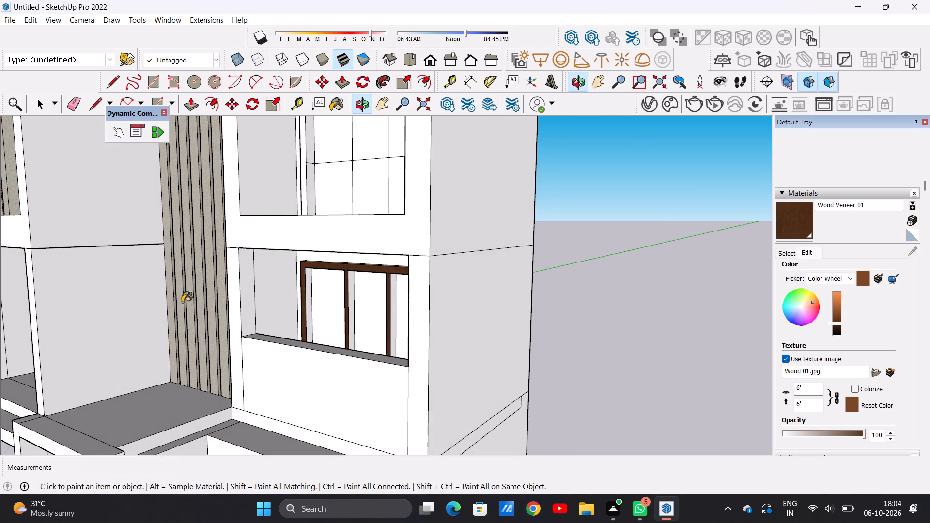
pyautogui.scroll(5, 389, 316)
pyautogui.click(391, 304)
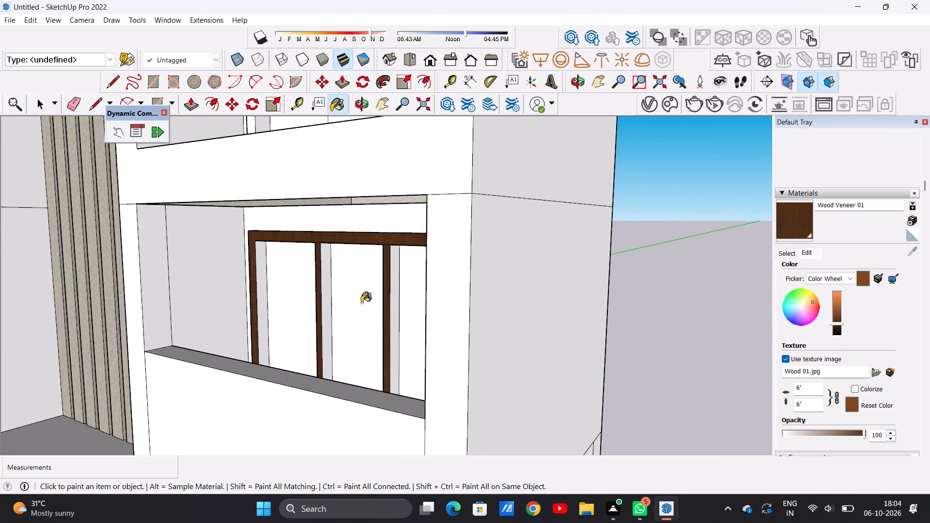
pyautogui.click(325, 302)
pyautogui.click(260, 286)
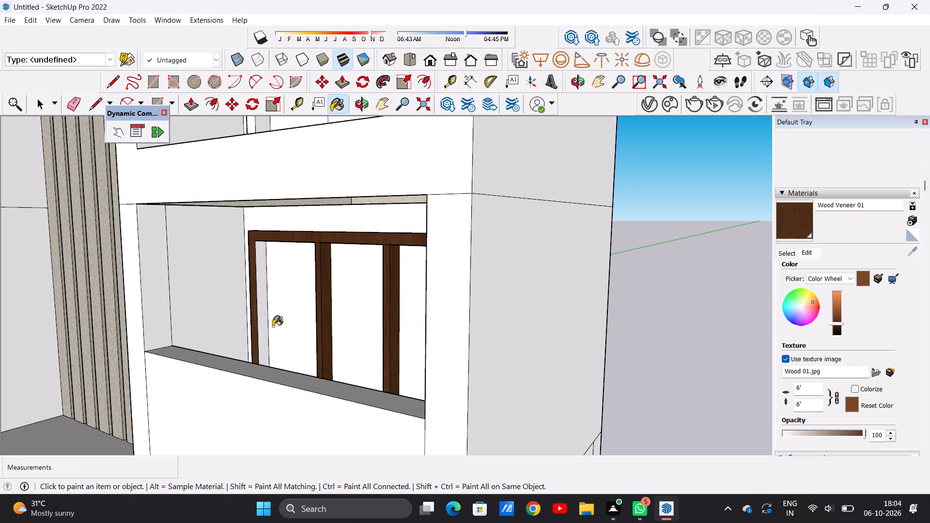
# Paint the top face of the middle-floor three-pane window frame with Wood Veneer 01.
pyautogui.scroll(-4, 276, 329)
pyautogui.moveTo(270, 330); pyautogui.dragTo(501, 325, button='middle')
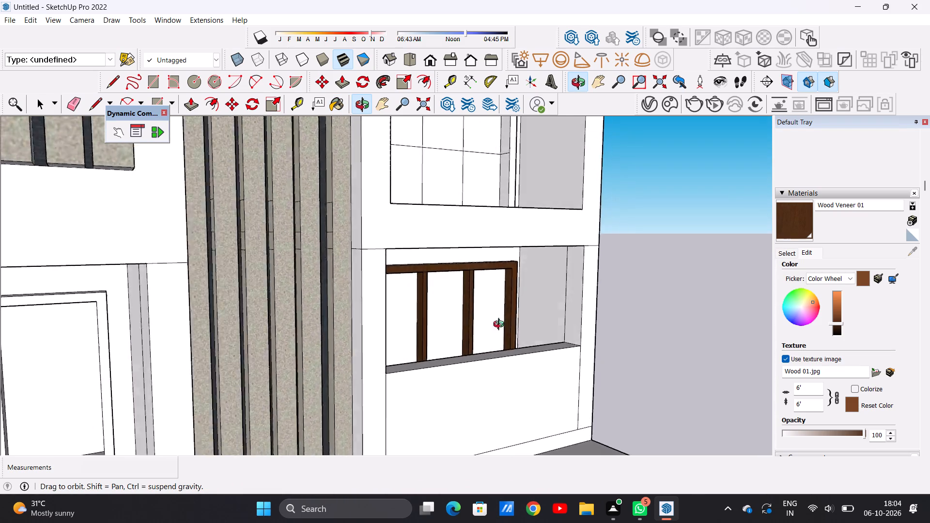
pyautogui.moveTo(501, 325); pyautogui.dragTo(314, 335, button='middle')
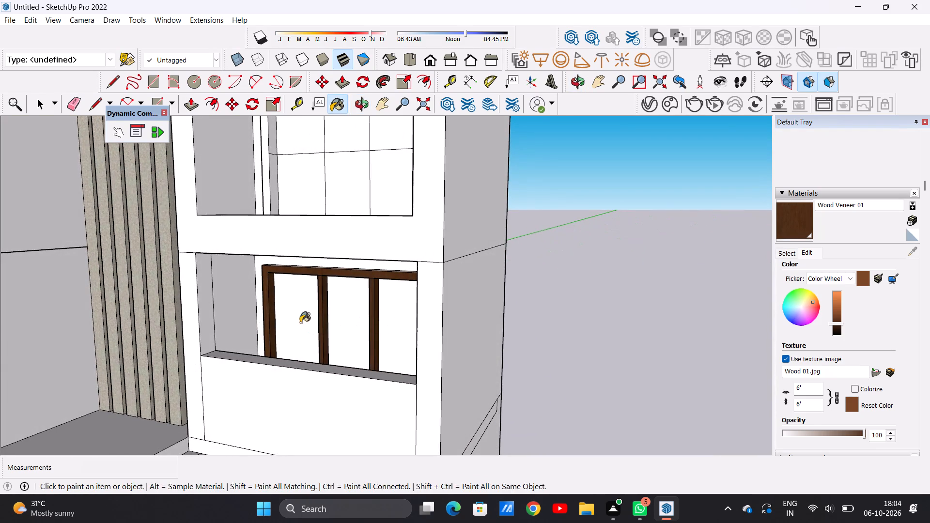
pyautogui.moveTo(292, 323); pyautogui.dragTo(332, 351, button='middle')
pyautogui.scroll(5, 364, 290)
pyautogui.scroll(-1, 349, 306)
pyautogui.scroll(9, 349, 306)
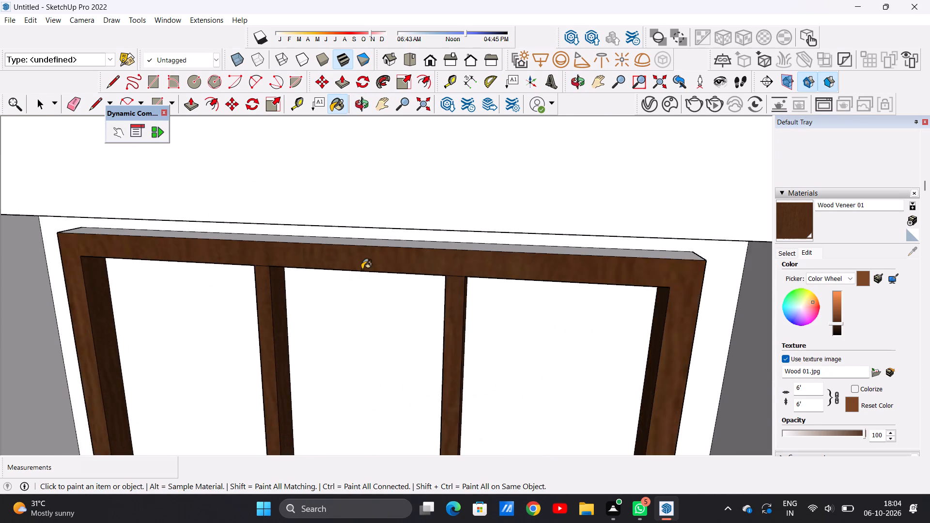
pyautogui.scroll(7, 362, 269)
pyautogui.click(355, 226)
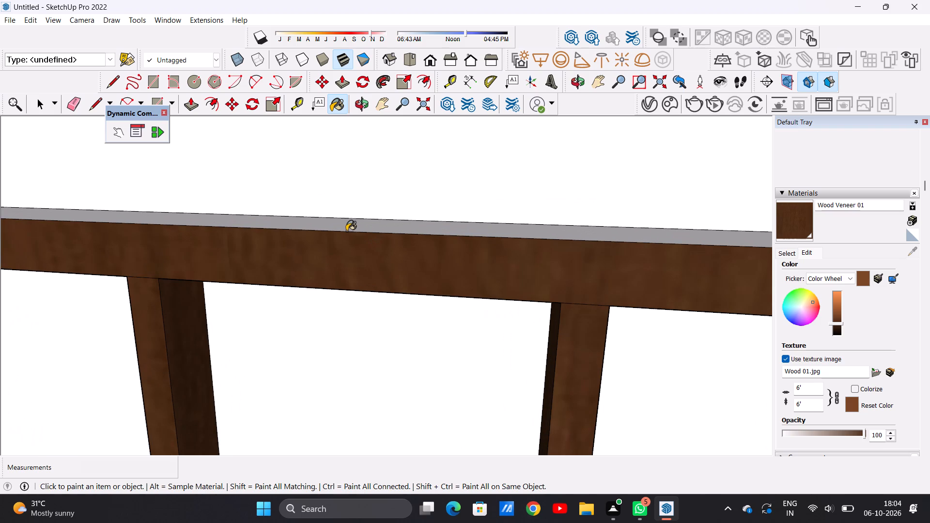
pyautogui.scroll(-18, 325, 238)
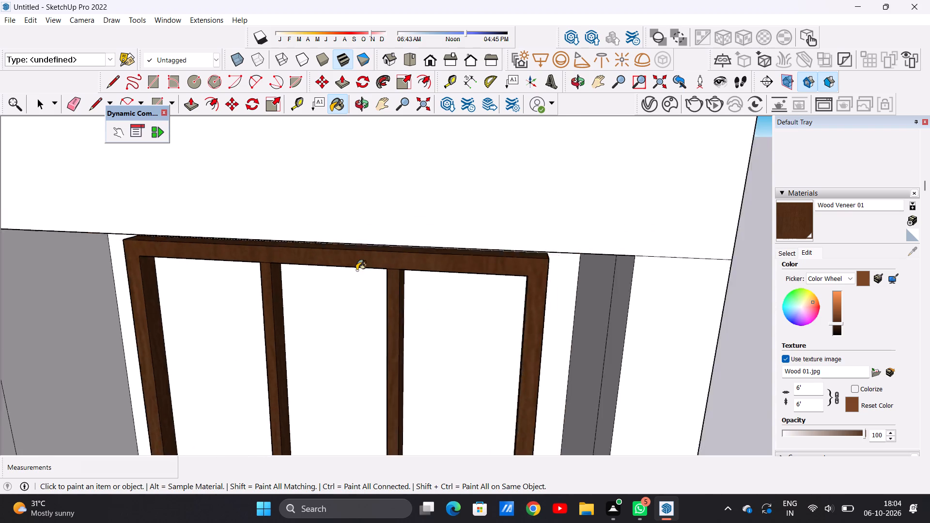
# Paint the outer side face of the middle-floor window frame nearest the slatted wall with Wood Veneer 01.
pyautogui.scroll(-7, 356, 270)
pyautogui.moveTo(225, 307); pyautogui.dragTo(321, 310, button='middle')
pyautogui.scroll(7, 257, 308)
pyautogui.moveTo(245, 308); pyautogui.dragTo(290, 308, button='middle')
pyautogui.moveTo(329, 301); pyautogui.dragTo(301, 303, button='middle')
pyautogui.scroll(6, 266, 293)
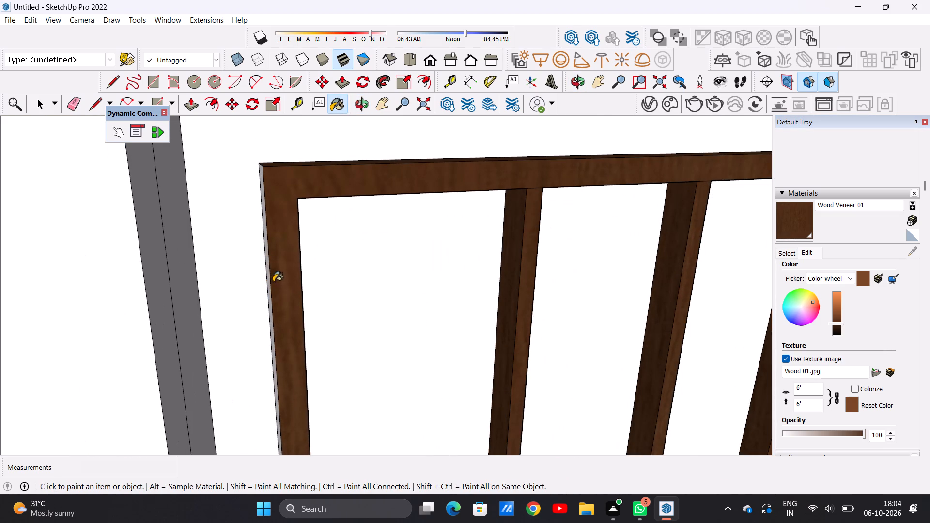
pyautogui.click(269, 281)
pyautogui.scroll(-7, 263, 279)
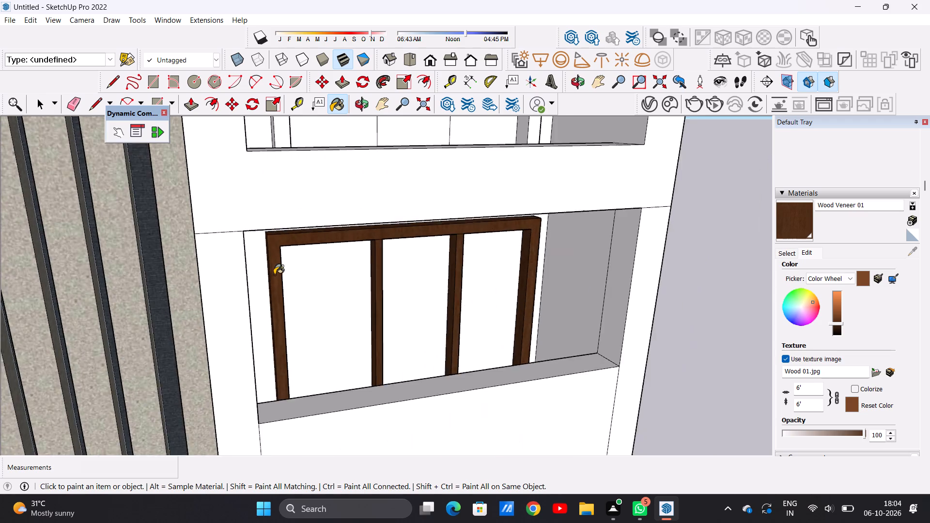
# Paint the upper faces of the middle-floor window's bottom rail in all three panes with Wood Veneer 01.
pyautogui.scroll(-12, 274, 275)
pyautogui.moveTo(372, 298); pyautogui.dragTo(359, 338, button='middle')
pyautogui.scroll(8, 415, 304)
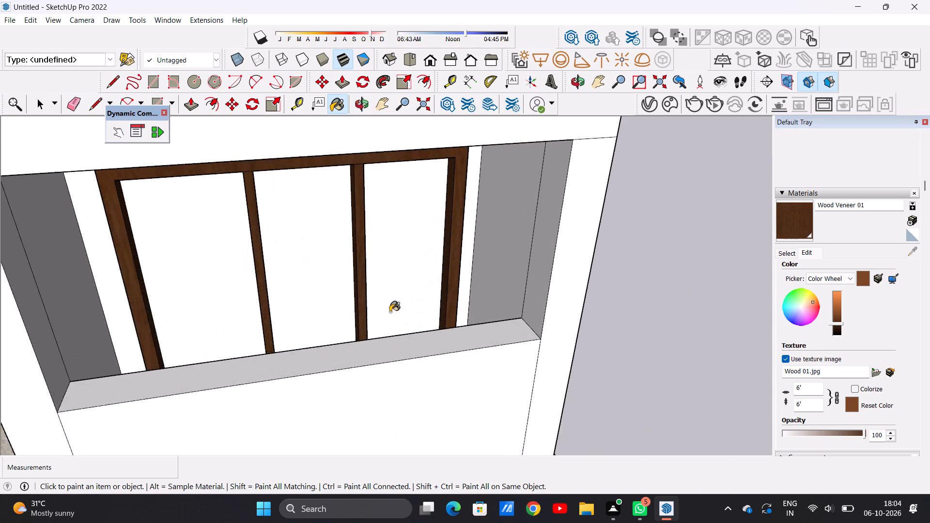
pyautogui.scroll(8, 390, 312)
pyautogui.moveTo(392, 316); pyautogui.dragTo(398, 355, button='middle')
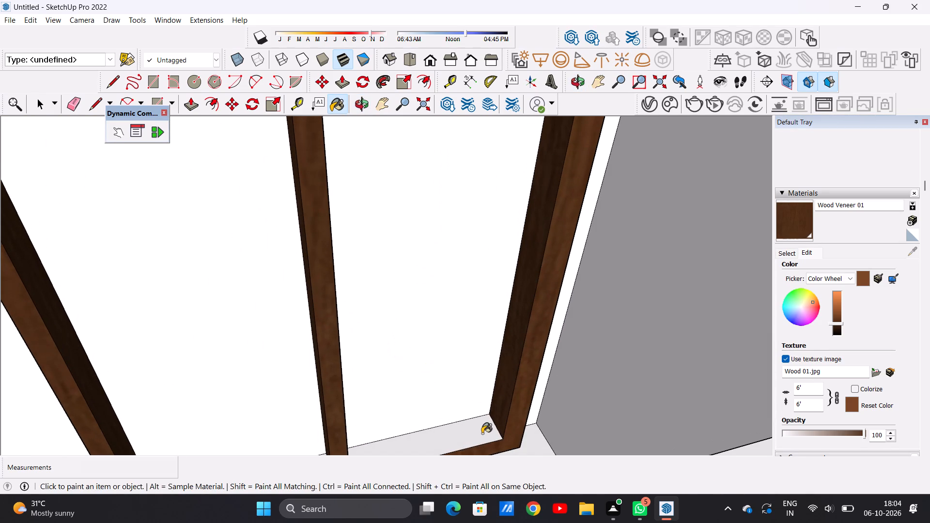
pyautogui.click(482, 433)
pyautogui.scroll(-6, 418, 329)
pyautogui.scroll(3, 330, 413)
pyautogui.click(329, 413)
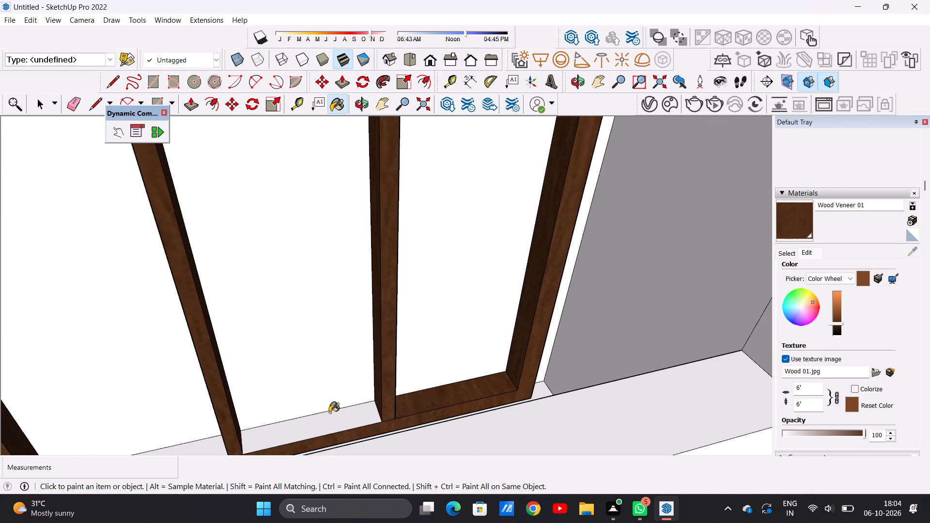
pyautogui.scroll(-6, 319, 327)
pyautogui.scroll(5, 233, 391)
pyautogui.click(227, 410)
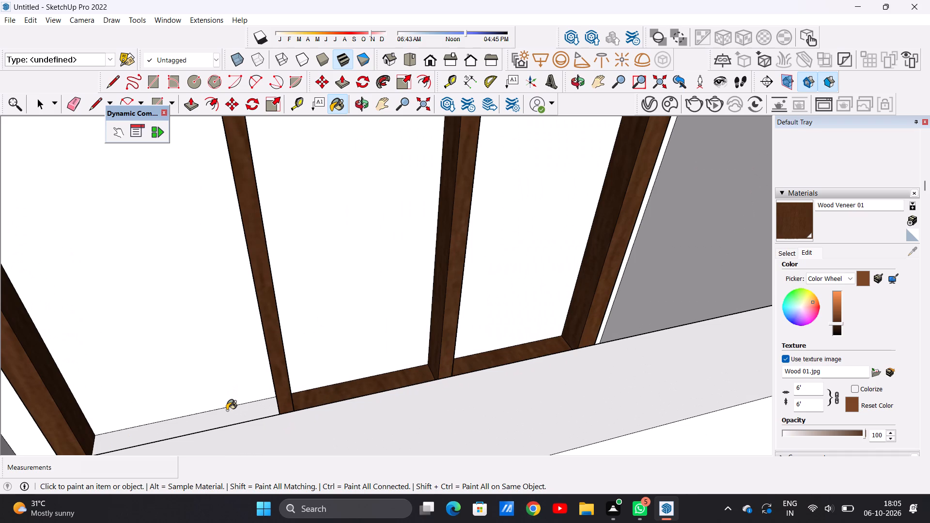
pyautogui.press('space')
# Paint the front face of the top-floor six-pane window's outer frame with Wood Veneer 01.
pyautogui.scroll(-5, 230, 370)
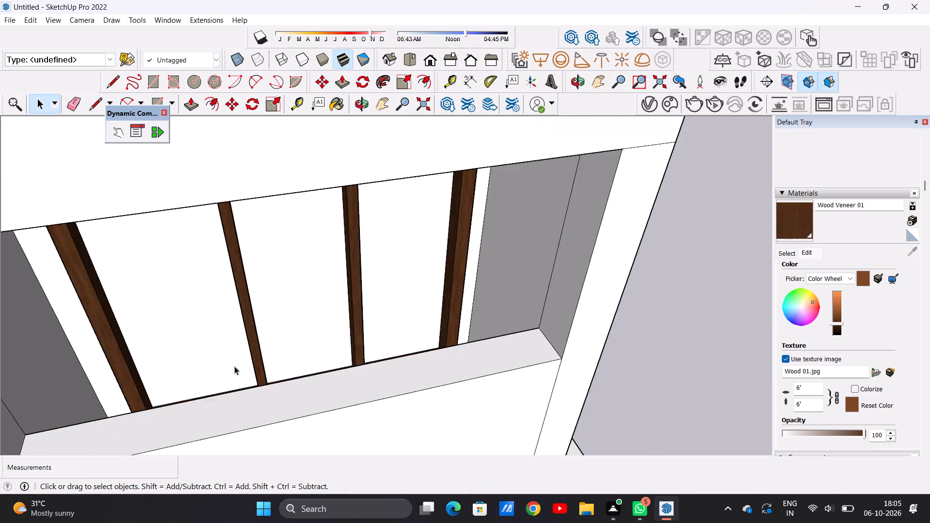
pyautogui.scroll(-16, 234, 366)
pyautogui.moveTo(343, 375); pyautogui.dragTo(312, 309, button='middle')
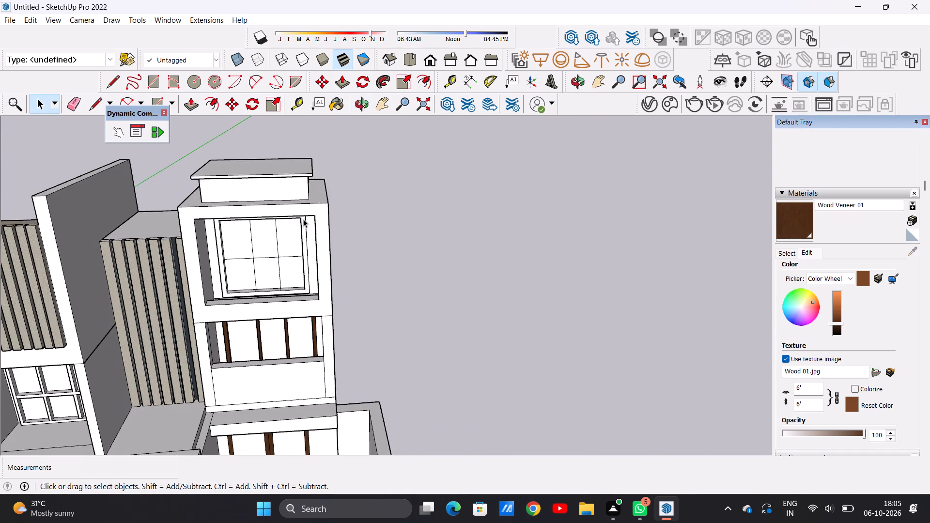
pyautogui.scroll(-8, 294, 298)
pyautogui.scroll(11, 279, 283)
pyautogui.moveTo(310, 297); pyautogui.dragTo(314, 245, button='middle')
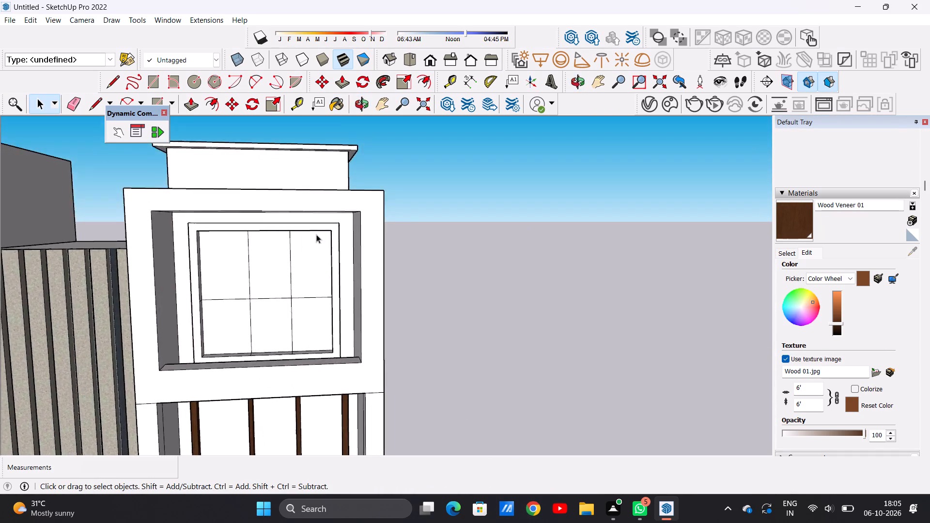
pyautogui.scroll(6, 321, 229)
pyautogui.click(792, 218)
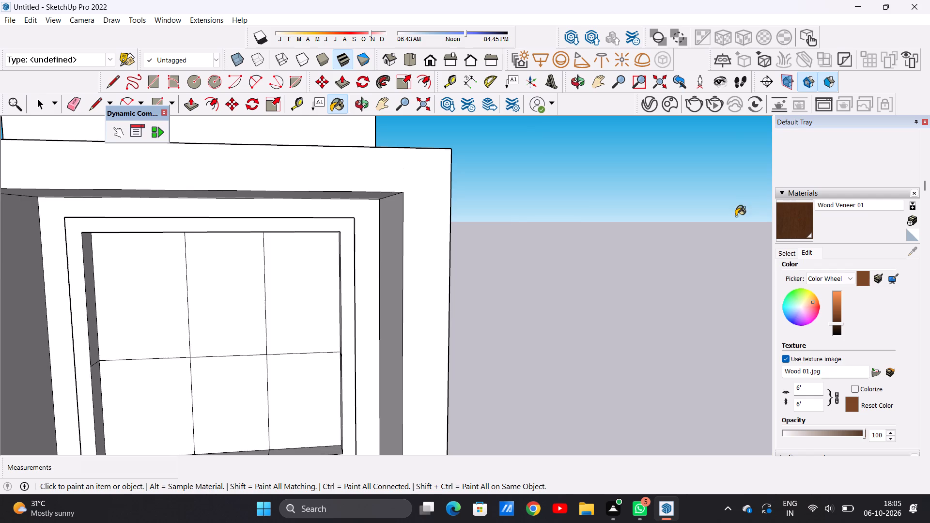
pyautogui.scroll(4, 327, 219)
pyautogui.click(324, 229)
pyautogui.scroll(-8, 362, 236)
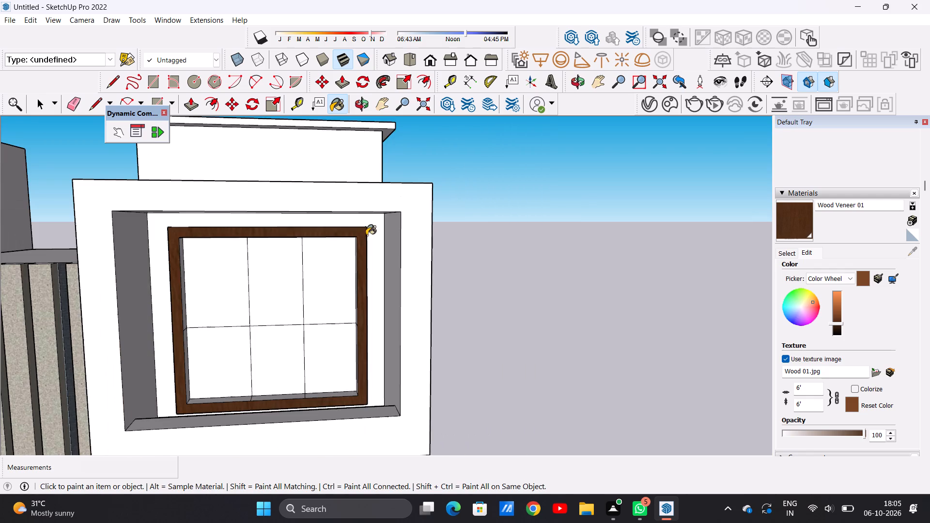
# Paint the outer side face of the top-floor window frame farthest from the slatted wall with Wood Veneer 01.
pyautogui.moveTo(342, 297); pyautogui.dragTo(281, 301, button='middle')
pyautogui.scroll(5, 358, 272)
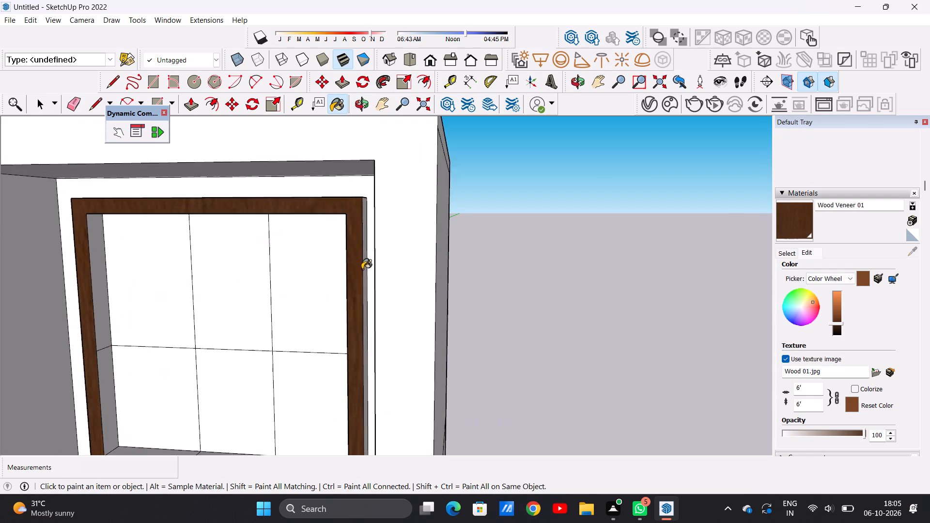
pyautogui.scroll(7, 362, 269)
pyautogui.click(366, 261)
pyautogui.scroll(-8, 330, 309)
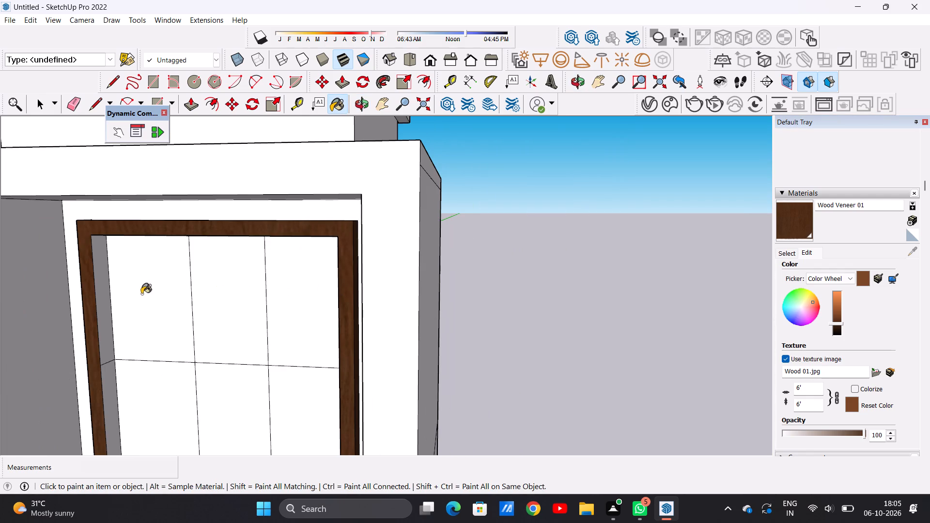
# Paint the top-floor window's inner jamb faces on the slatted-wall side and its three inner sill faces with Wood Veneer 01.
pyautogui.click(101, 294)
pyautogui.click(106, 394)
pyautogui.scroll(-5, 136, 292)
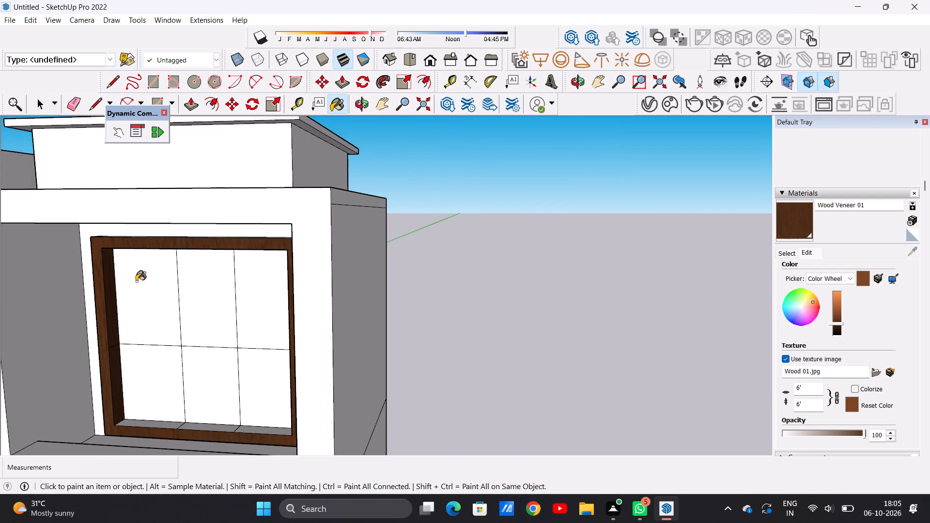
pyautogui.scroll(11, 138, 394)
pyautogui.click(154, 403)
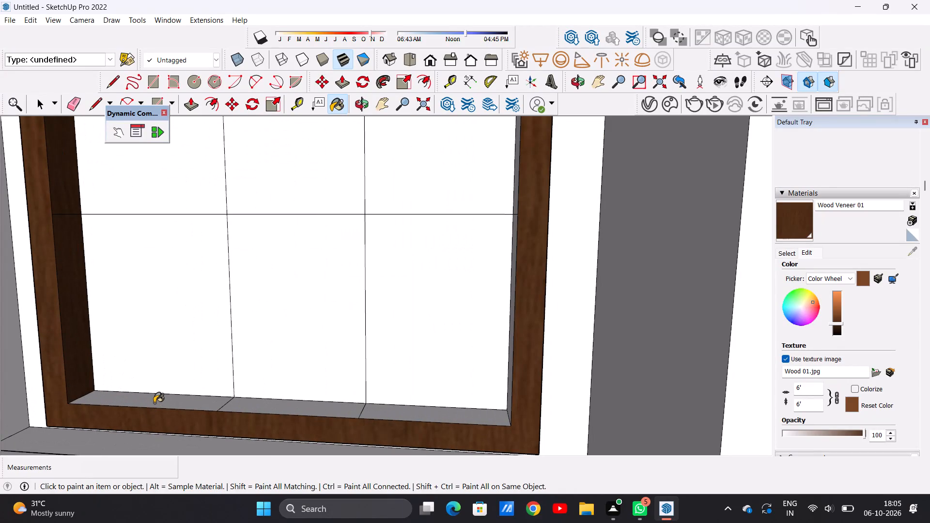
pyautogui.click(269, 411)
pyautogui.click(391, 413)
# Paint both inner faces of the top-floor window's jamb farthest from the slatted wall with Wood Veneer 01.
pyautogui.scroll(-4, 342, 411)
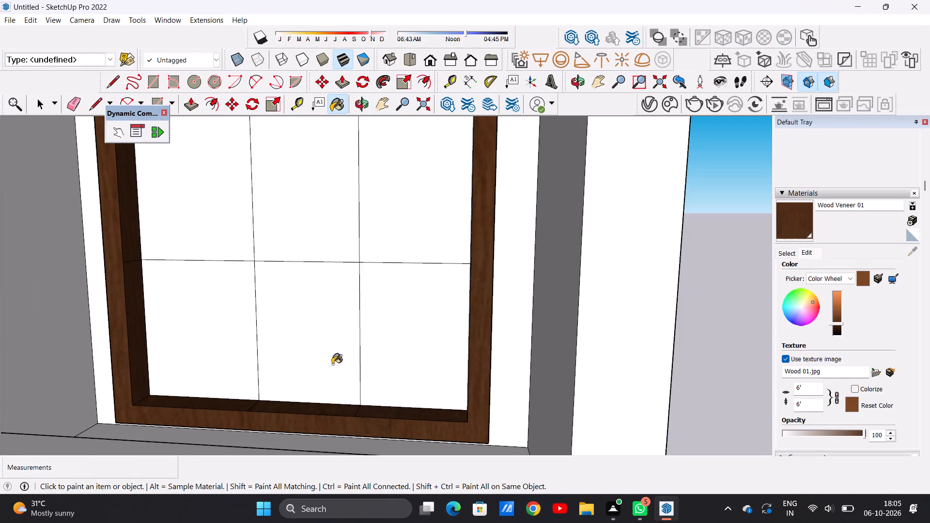
pyautogui.scroll(-6, 332, 364)
pyautogui.scroll(1, 268, 344)
pyautogui.moveTo(268, 344); pyautogui.dragTo(431, 358, button='middle')
pyautogui.scroll(4, 456, 299)
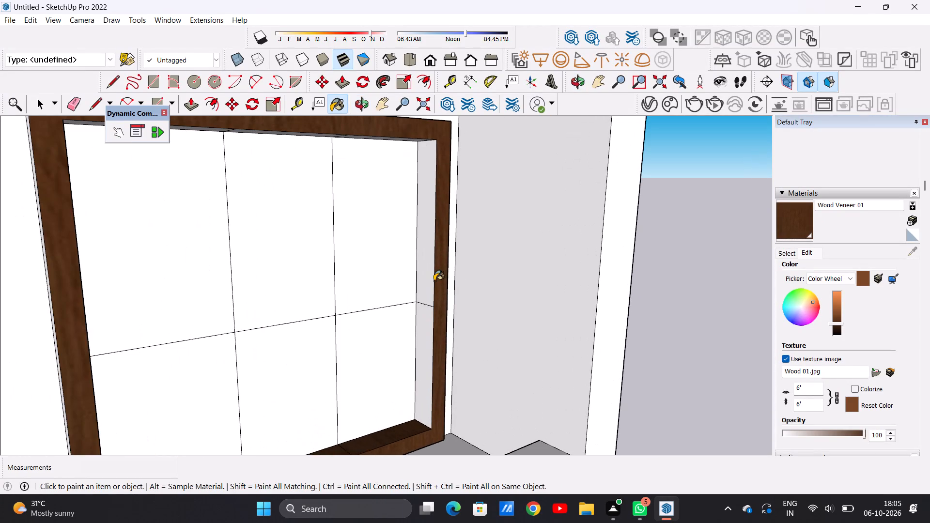
pyautogui.click(434, 280)
pyautogui.click(426, 341)
# Paint the top-floor window frame's outer side face nearest the slatted wall and its top face with Wood Veneer 01.
pyautogui.scroll(-12, 426, 341)
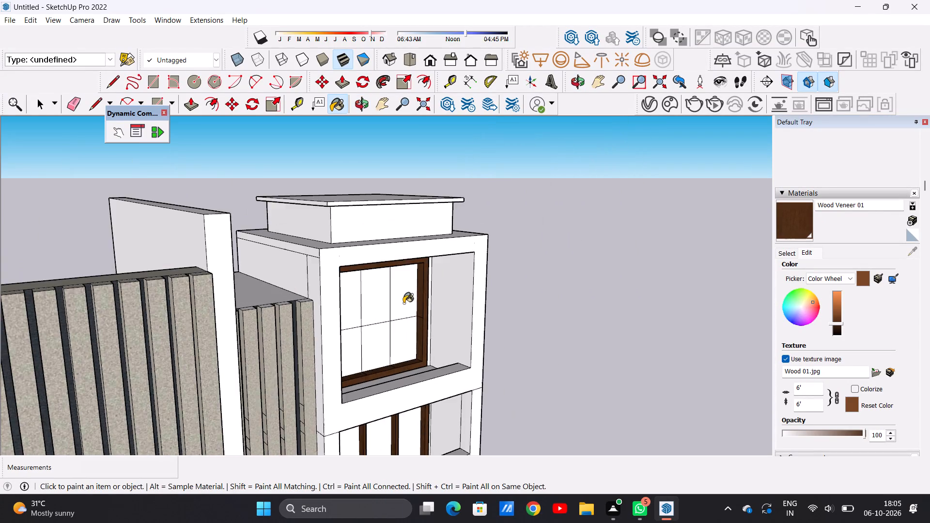
pyautogui.moveTo(405, 302); pyautogui.dragTo(317, 309, button='middle')
pyautogui.scroll(5, 397, 299)
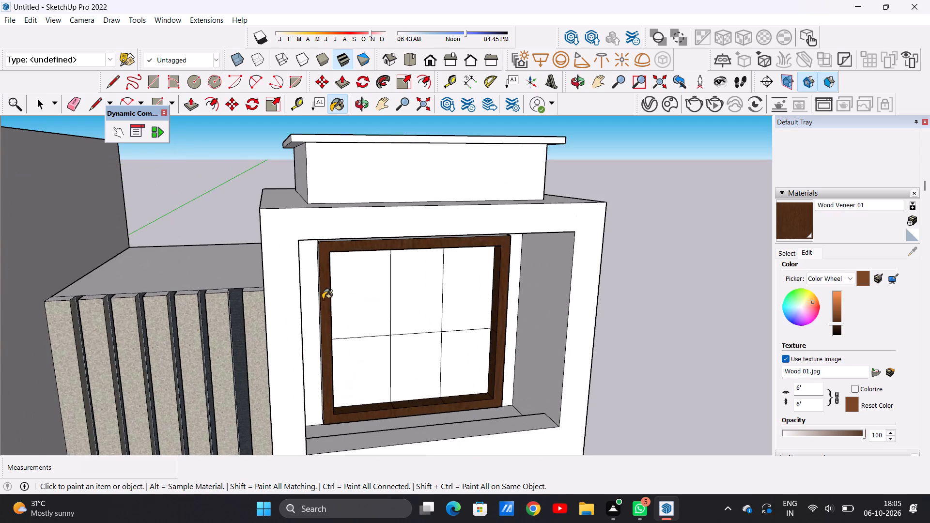
pyautogui.scroll(8, 323, 299)
pyautogui.moveTo(310, 303); pyautogui.dragTo(336, 305, button='middle')
pyautogui.scroll(7, 348, 290)
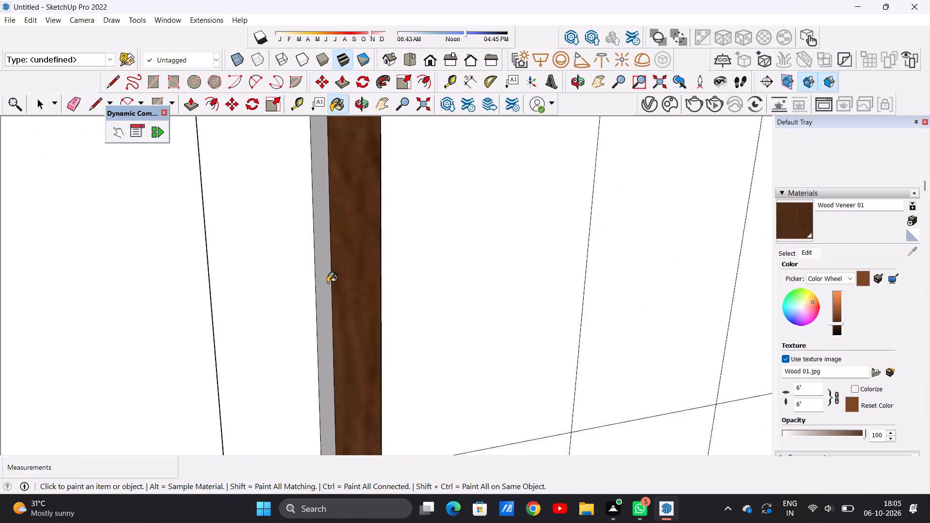
pyautogui.click(327, 283)
pyautogui.scroll(-12, 303, 331)
pyautogui.moveTo(360, 291); pyautogui.dragTo(357, 304, button='middle')
pyautogui.scroll(12, 332, 284)
pyautogui.click(281, 154)
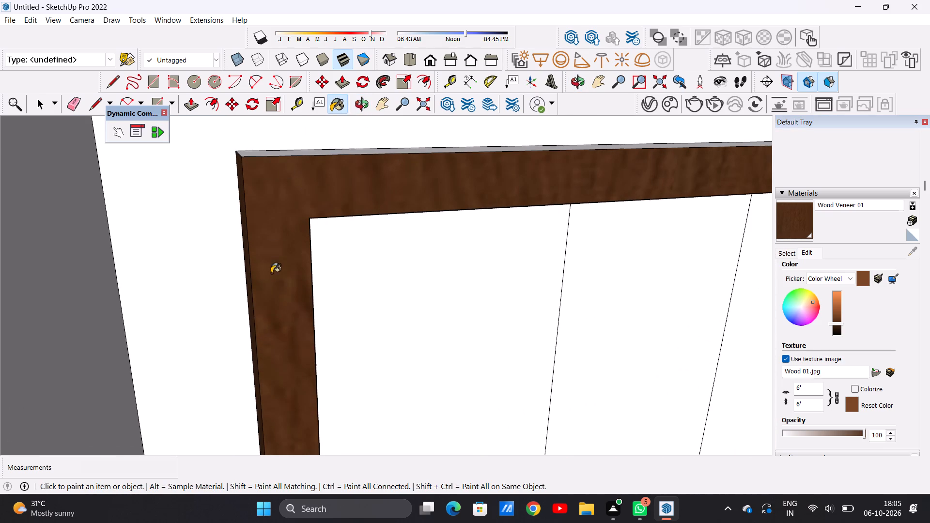
# Paint the three inner head faces beneath the top bar of the top-floor window frame with Wood Veneer 01.
pyautogui.scroll(-20, 274, 284)
pyautogui.moveTo(383, 335); pyautogui.dragTo(224, 303, button='middle')
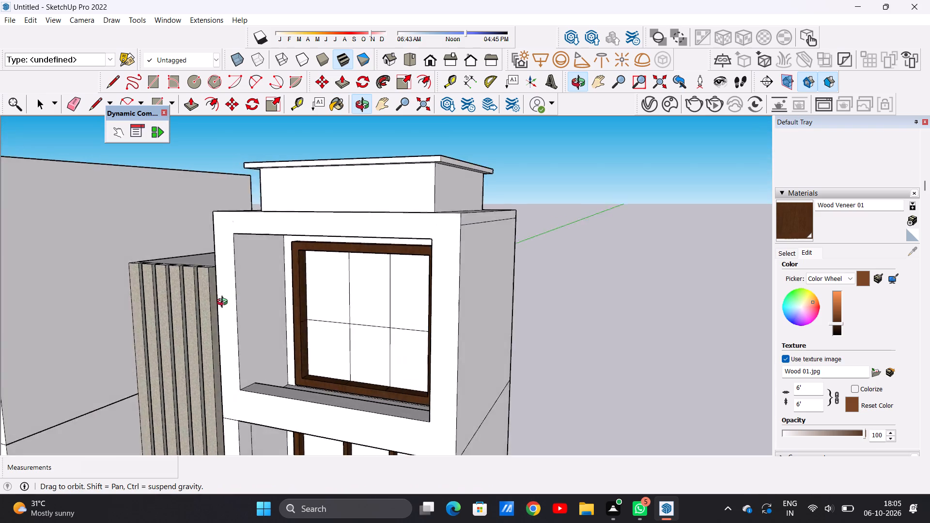
pyautogui.moveTo(224, 303); pyautogui.dragTo(349, 219, button='middle')
pyautogui.scroll(8, 433, 263)
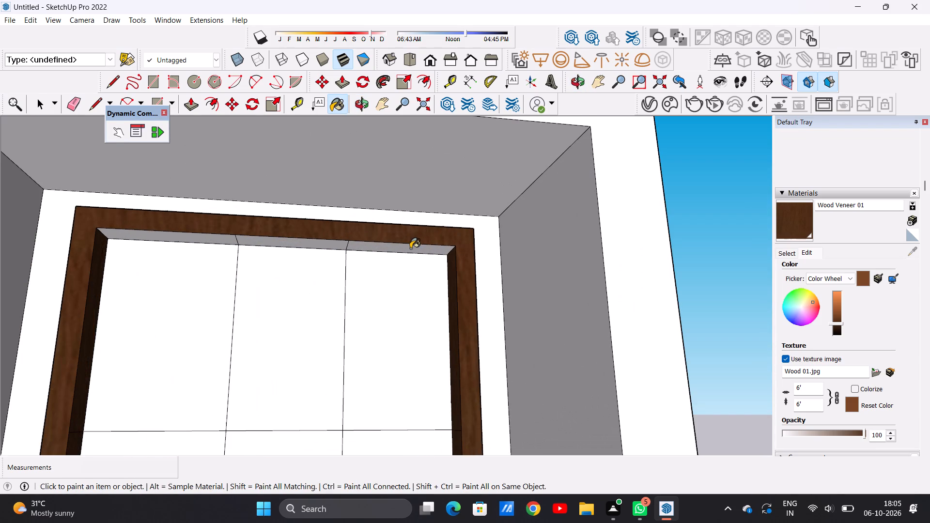
pyautogui.click(407, 247)
pyautogui.click(328, 244)
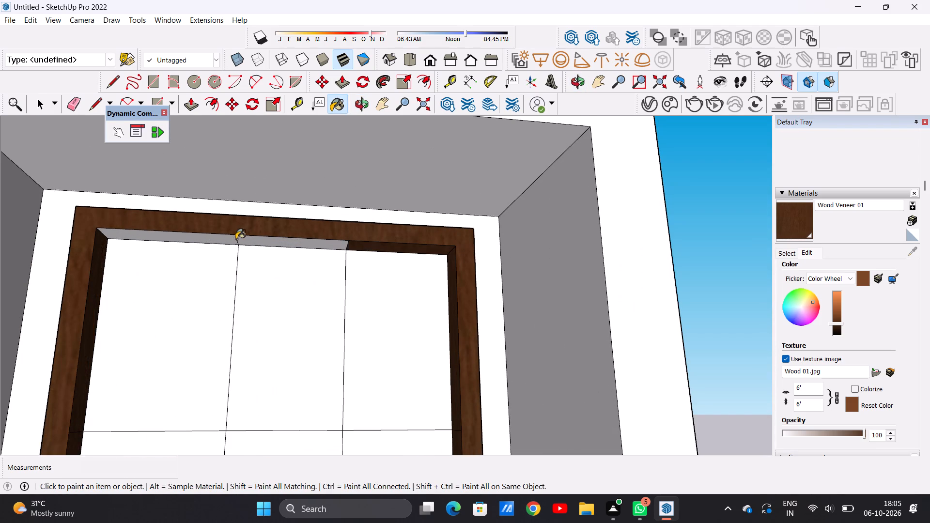
pyautogui.click(228, 239)
# Inspect the top-floor window frame from several angles, including its outer side faces, for unpainted faces.
pyautogui.scroll(-8, 335, 261)
pyautogui.moveTo(396, 313); pyautogui.dragTo(379, 421, button='middle')
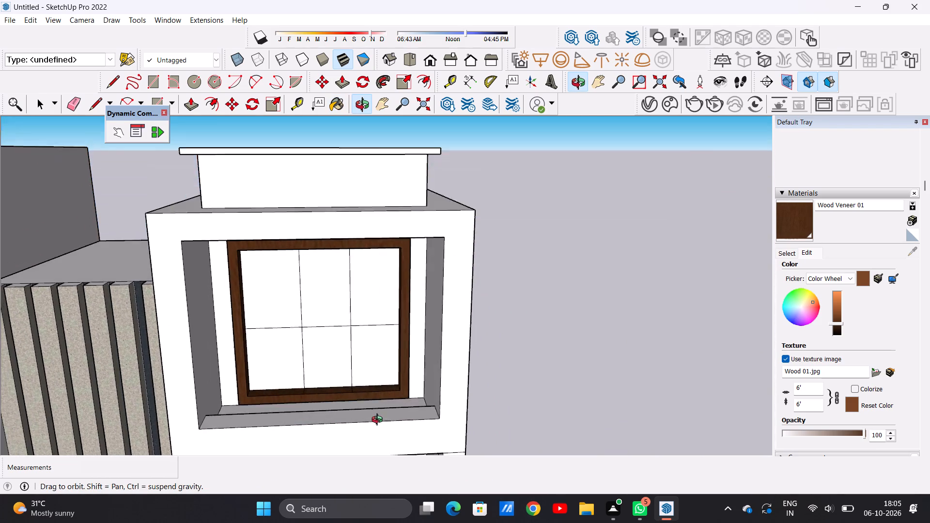
pyautogui.moveTo(379, 421); pyautogui.dragTo(375, 434, button='middle')
pyautogui.moveTo(386, 368); pyautogui.dragTo(353, 362, button='middle')
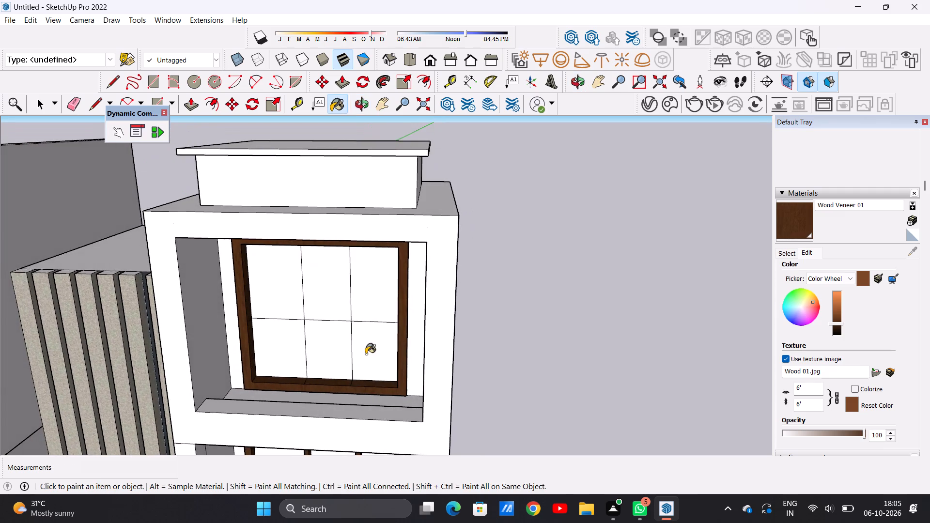
pyautogui.scroll(10, 416, 330)
pyautogui.moveTo(400, 332); pyautogui.dragTo(367, 336, button='middle')
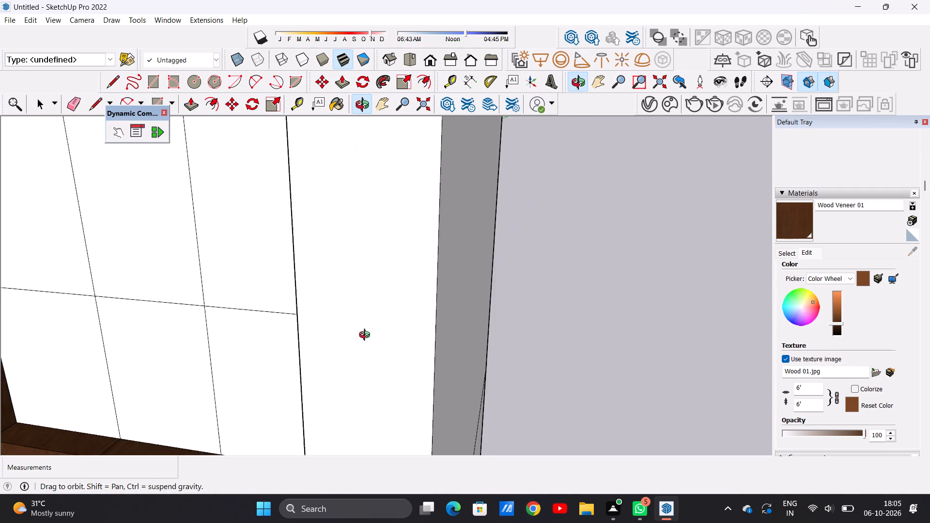
pyautogui.moveTo(367, 336); pyautogui.dragTo(392, 334, button='middle')
pyautogui.scroll(7, 386, 319)
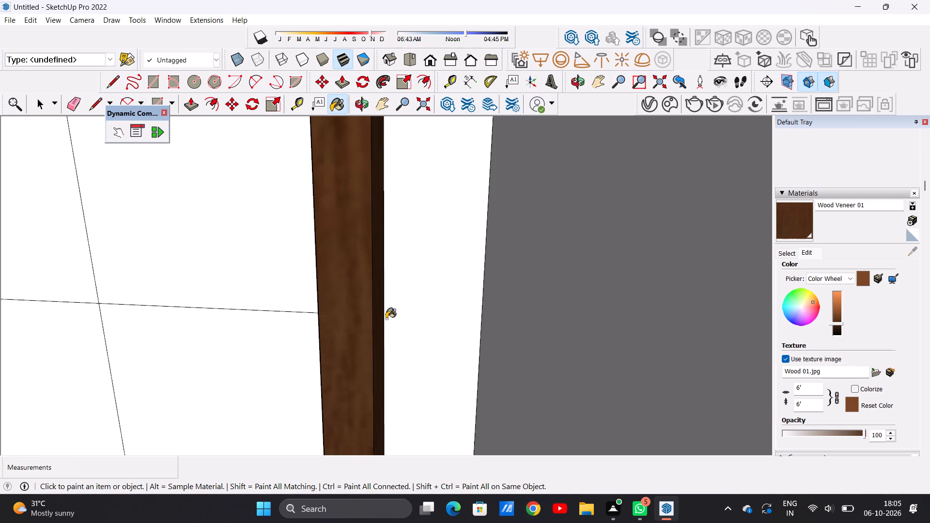
pyautogui.press('space')
pyautogui.scroll(-20, 386, 319)
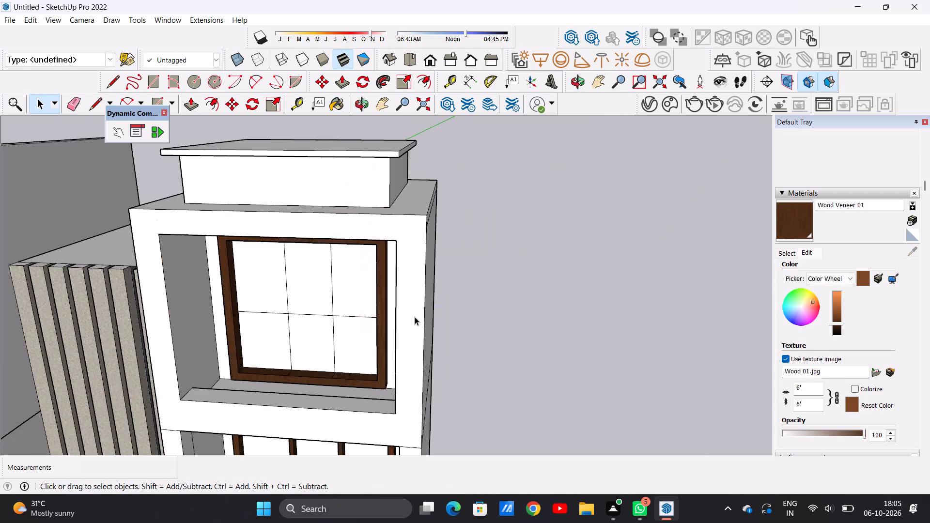
pyautogui.scroll(-16, 415, 317)
# Push/Pull the top face of the front ledge in the middle-floor six-pane window's recess up by 7 3/16".
pyautogui.scroll(9, 259, 416)
pyautogui.moveTo(290, 386); pyautogui.dragTo(320, 339, button='middle')
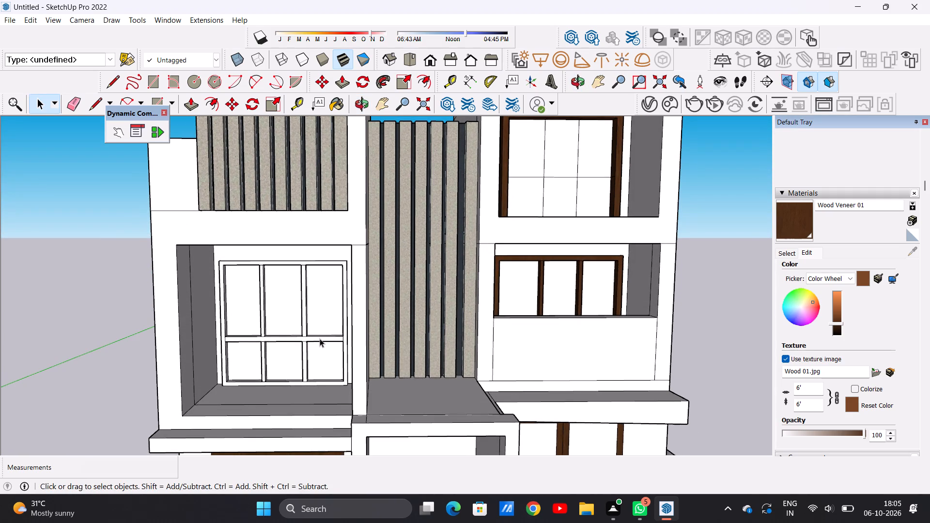
pyautogui.press('space')
pyautogui.write('p')
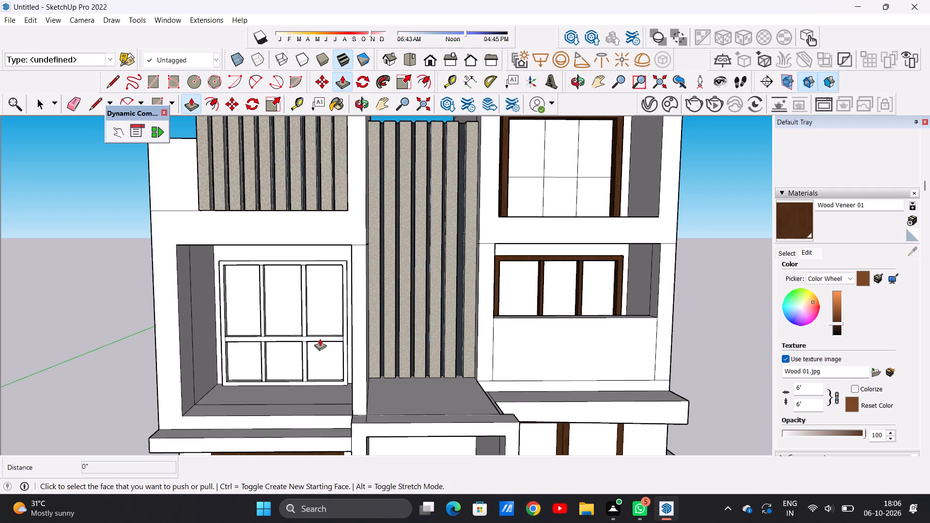
pyautogui.scroll(7, 344, 395)
pyautogui.click(345, 424)
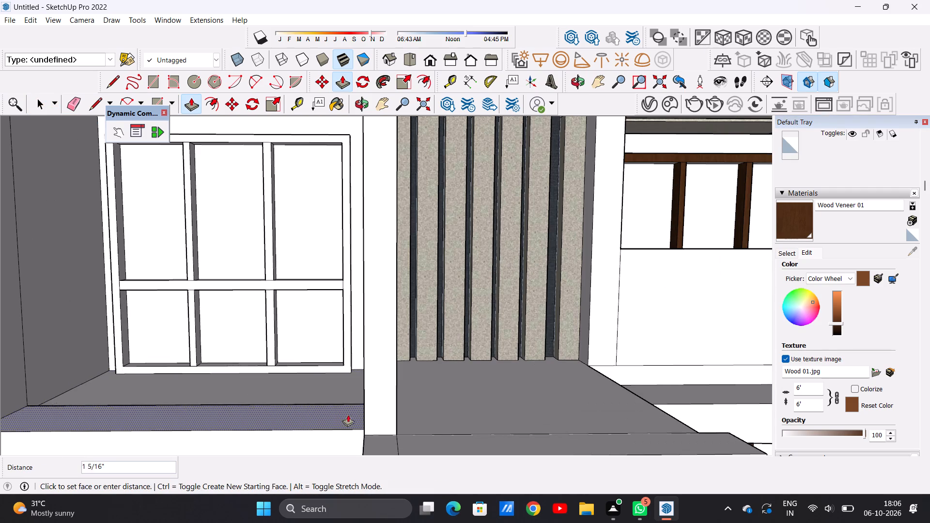
pyautogui.click(353, 390)
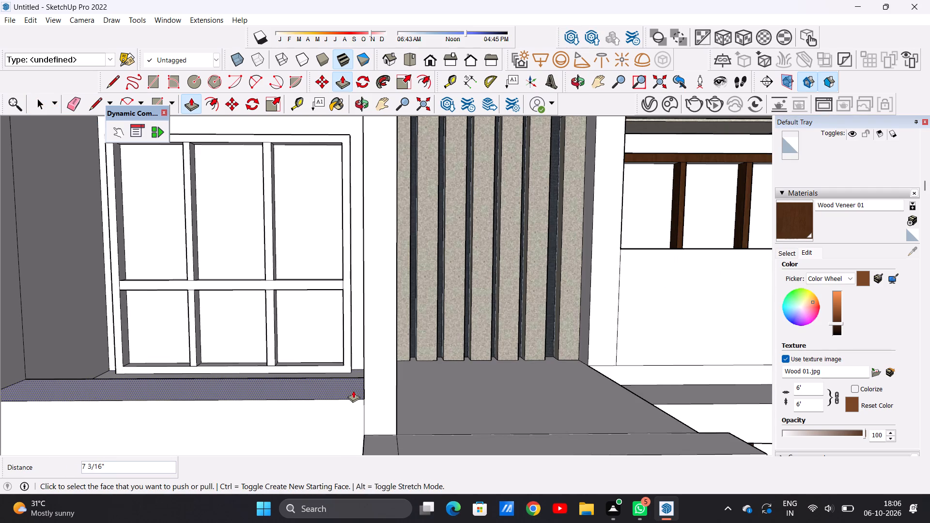
pyautogui.press('space')
# Paint the front faces of the middle-floor six-pane window's outer frame, horizontal bar, and upper and lower mullions with Wood Veneer 01.
pyautogui.scroll(-18, 355, 440)
pyautogui.scroll(5, 355, 348)
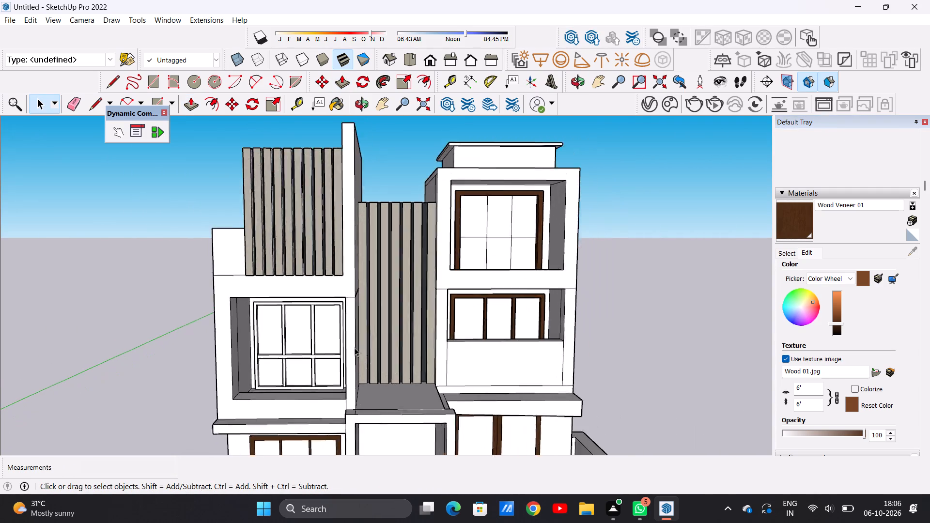
pyautogui.scroll(2, 355, 348)
pyautogui.click(794, 221)
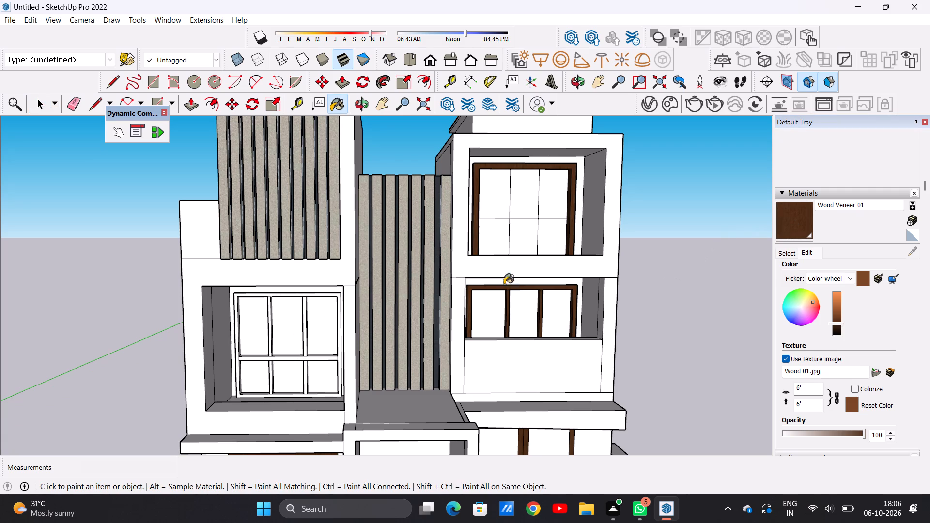
pyautogui.scroll(12, 246, 320)
pyautogui.click(230, 324)
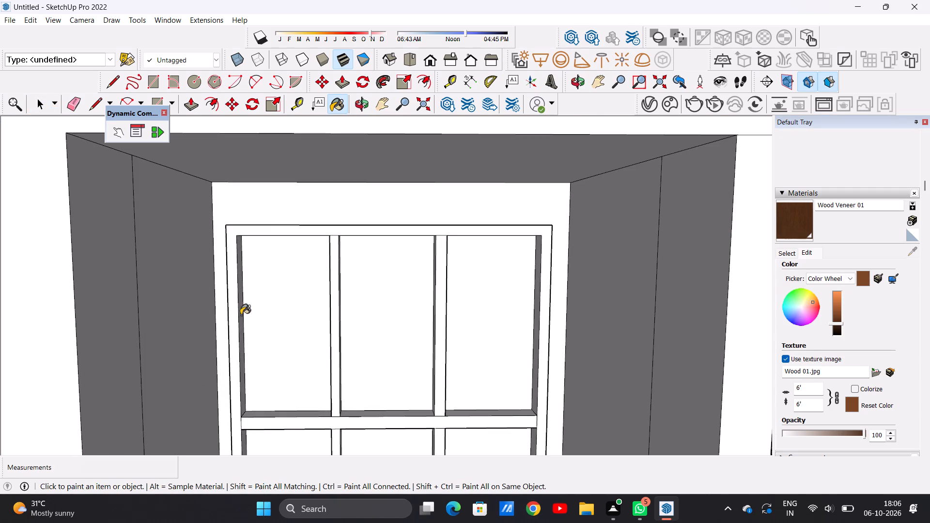
pyautogui.click(333, 296)
pyautogui.click(441, 313)
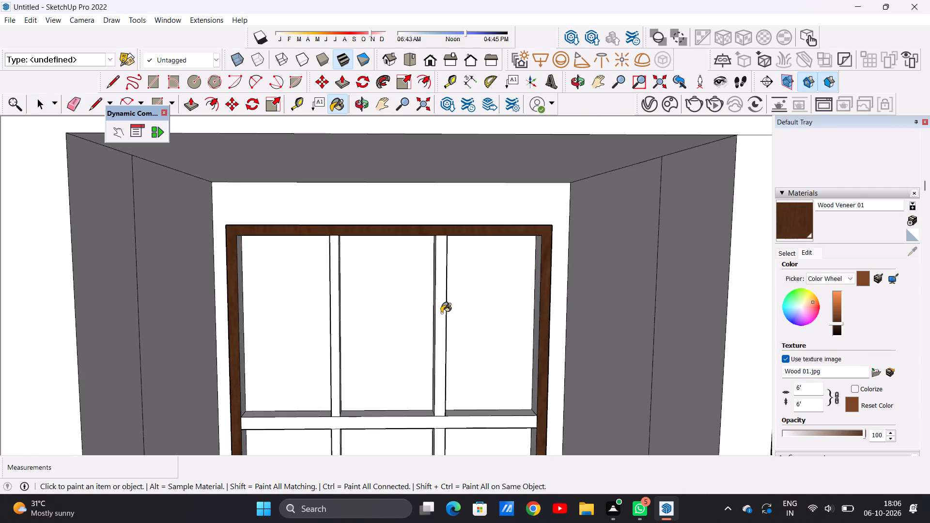
pyautogui.scroll(-7, 442, 309)
pyautogui.scroll(5, 446, 383)
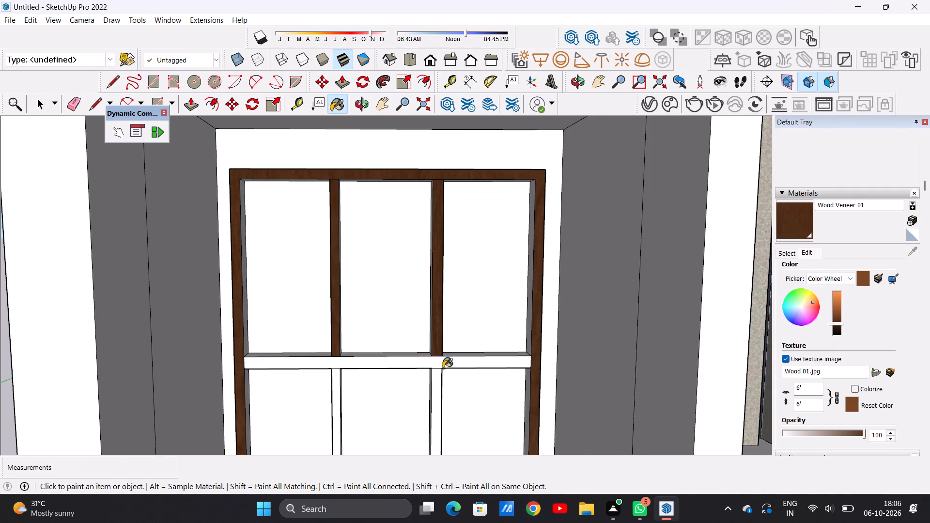
pyautogui.click(443, 368)
pyautogui.click(436, 364)
pyautogui.click(437, 386)
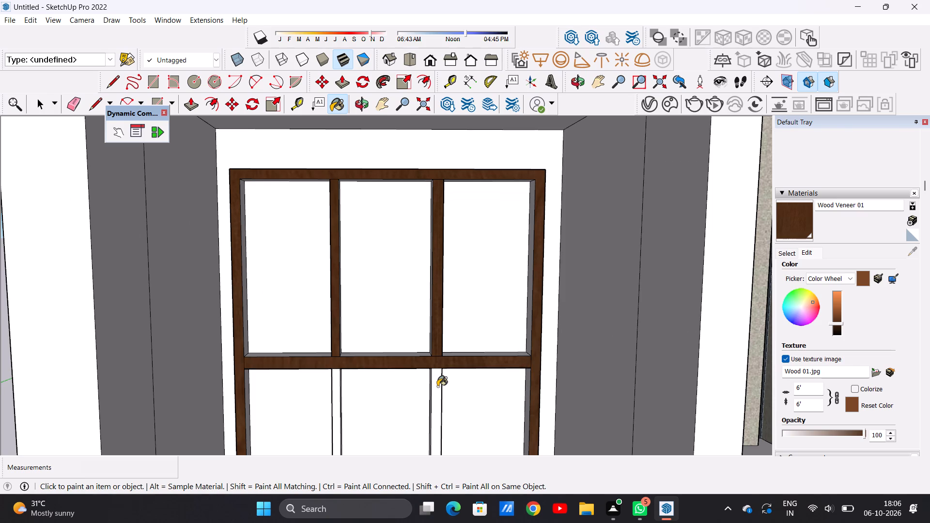
pyautogui.click(335, 394)
# Paint the three top faces of the six-pane window's horizontal bar with Wood Veneer 01.
pyautogui.scroll(-4, 363, 344)
pyautogui.moveTo(365, 343); pyautogui.dragTo(353, 366, button='middle')
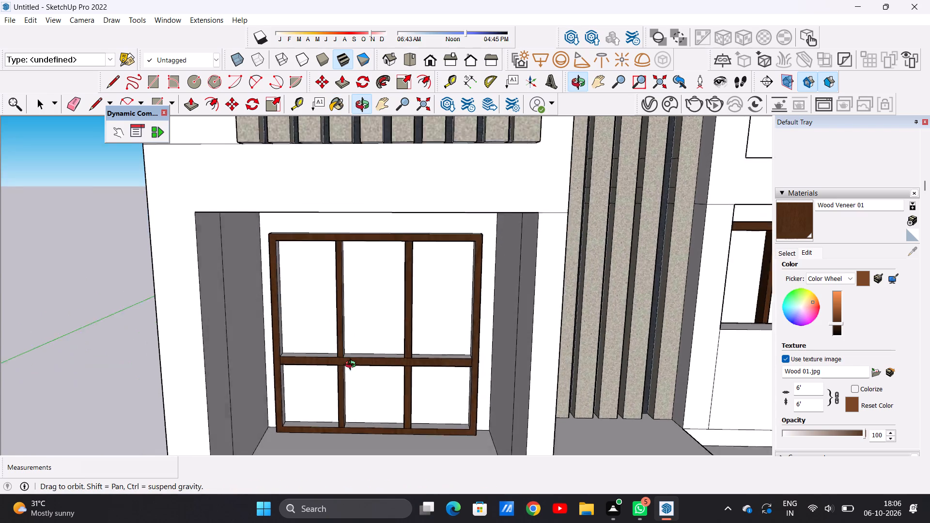
pyautogui.moveTo(353, 366); pyautogui.dragTo(346, 377, button='middle')
pyautogui.scroll(10, 319, 362)
pyautogui.click(326, 349)
pyautogui.click(433, 356)
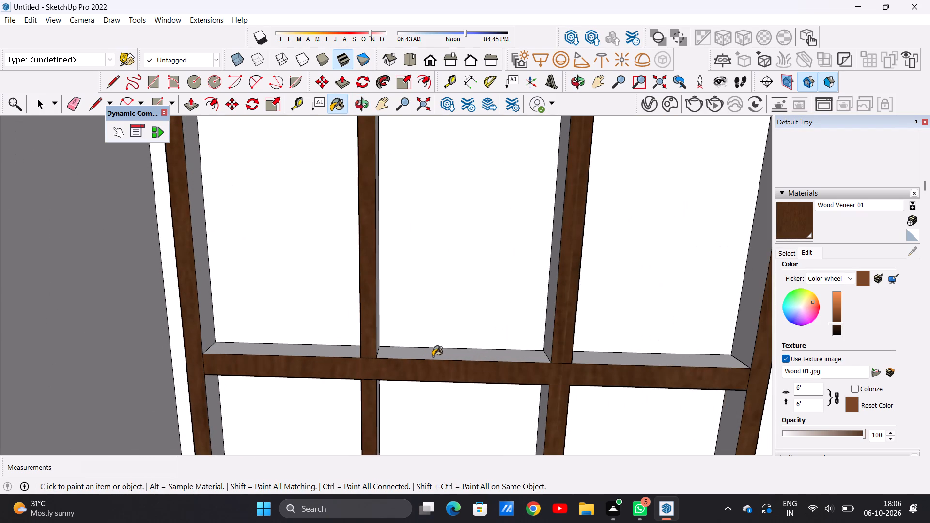
pyautogui.click(616, 358)
# In the six-pane window's upper row, paint the jamb and mullion side faces that face away from the slatted wall with Wood Veneer 01.
pyautogui.scroll(-8, 332, 358)
pyautogui.moveTo(331, 358); pyautogui.dragTo(360, 360, button='middle')
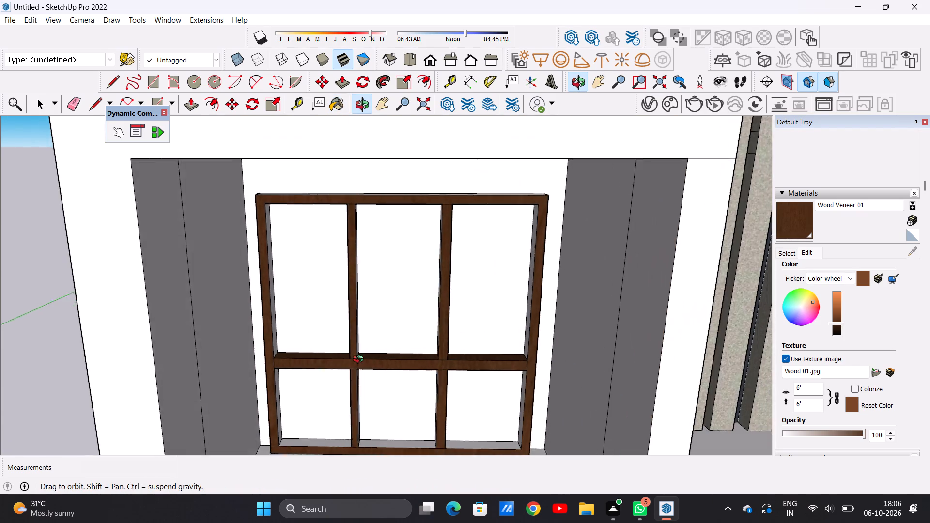
pyautogui.moveTo(360, 360); pyautogui.dragTo(400, 361, button='middle')
pyautogui.scroll(9, 565, 294)
pyautogui.click(517, 290)
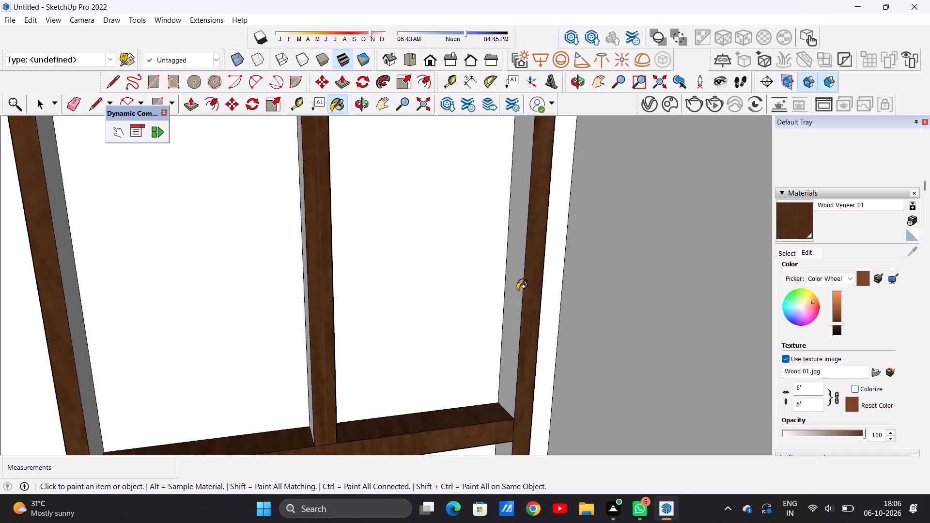
pyautogui.scroll(-9, 524, 296)
pyautogui.scroll(6, 445, 295)
pyautogui.click(425, 285)
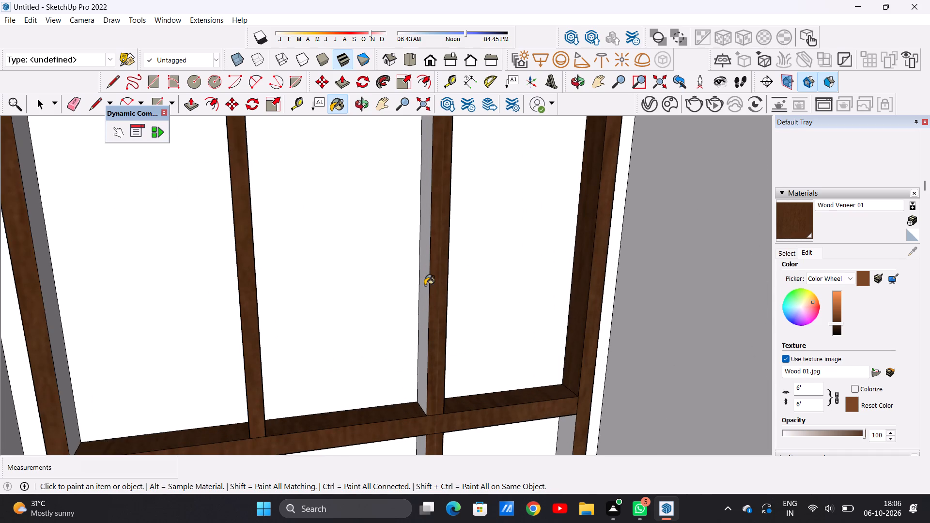
pyautogui.scroll(-10, 442, 314)
pyautogui.moveTo(357, 325); pyautogui.dragTo(373, 335, button='middle')
pyautogui.scroll(10, 382, 308)
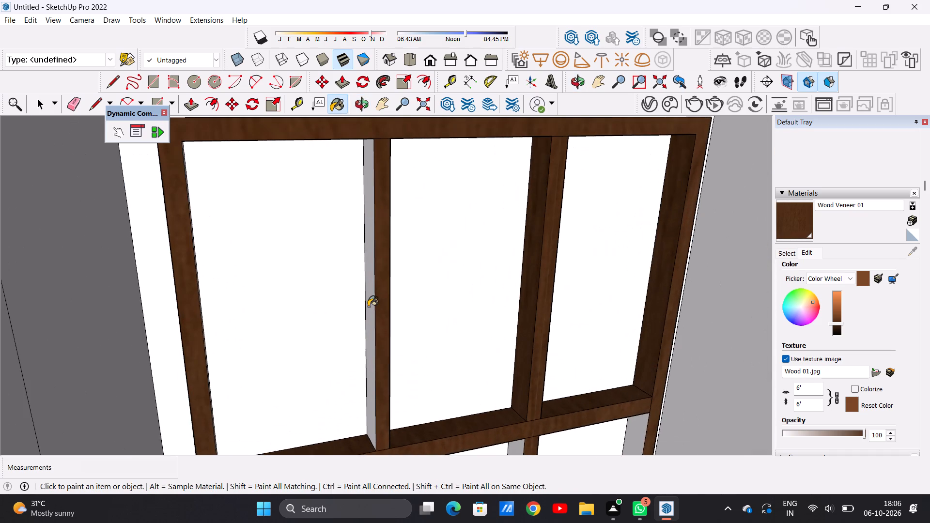
pyautogui.click(371, 307)
# In the six-pane window's upper row, paint the mullion and jamb side faces that face toward the slatted wall with Wood Veneer 01.
pyautogui.scroll(-14, 342, 329)
pyautogui.moveTo(420, 328); pyautogui.dragTo(337, 325, button='middle')
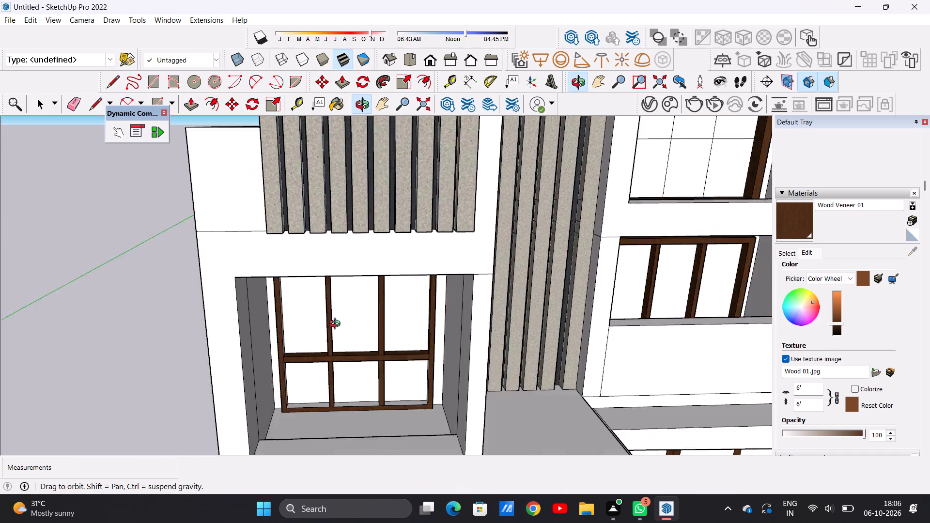
pyautogui.moveTo(337, 325); pyautogui.dragTo(292, 317, button='middle')
pyautogui.scroll(4, 342, 317)
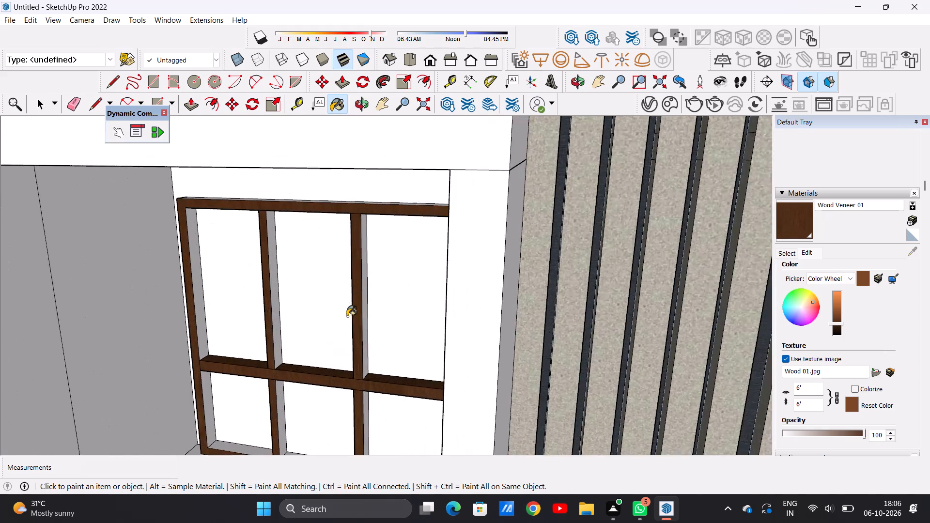
pyautogui.scroll(6, 347, 316)
pyautogui.click(362, 315)
pyautogui.click(228, 315)
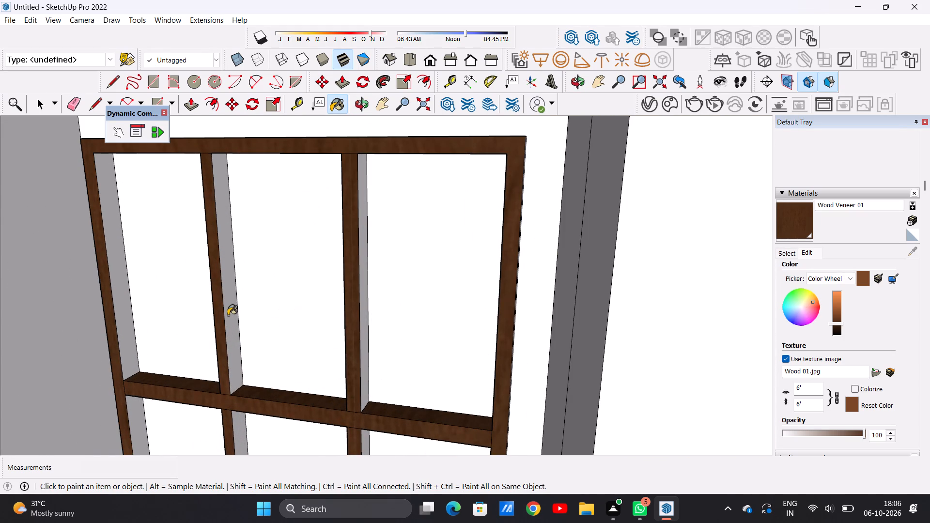
pyautogui.click(119, 308)
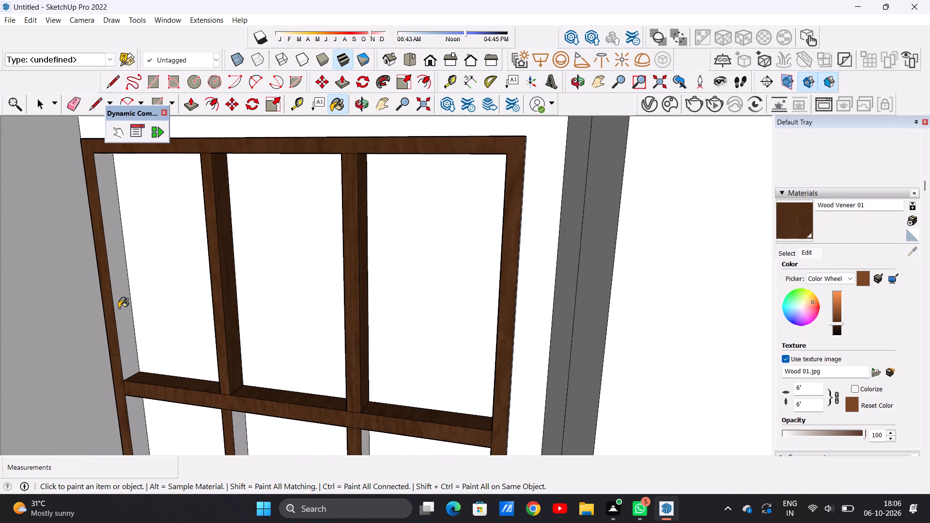
# In the six-pane window's lower row, paint the jamb and mullion side faces that face toward the slatted wall with Wood Veneer 01.
pyautogui.scroll(-6, 133, 294)
pyautogui.scroll(3, 144, 371)
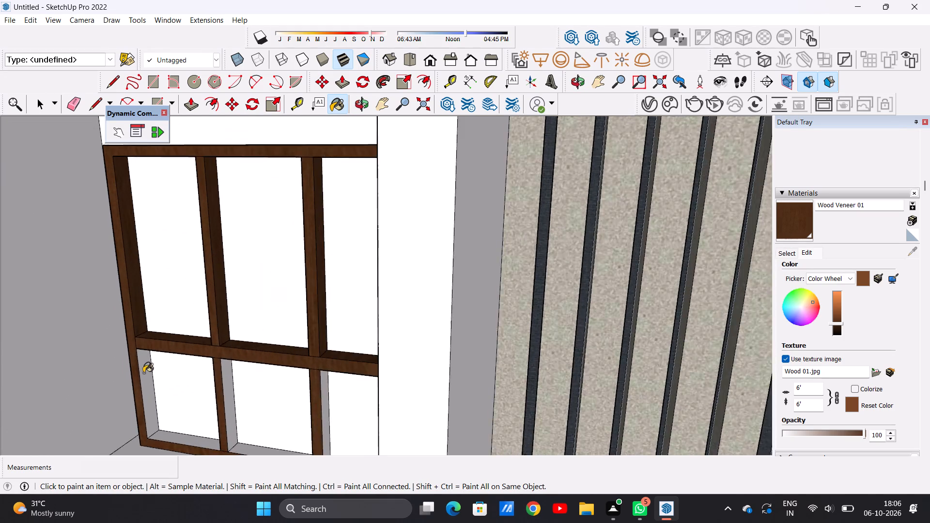
pyautogui.scroll(6, 143, 373)
pyautogui.click(139, 389)
pyautogui.click(292, 384)
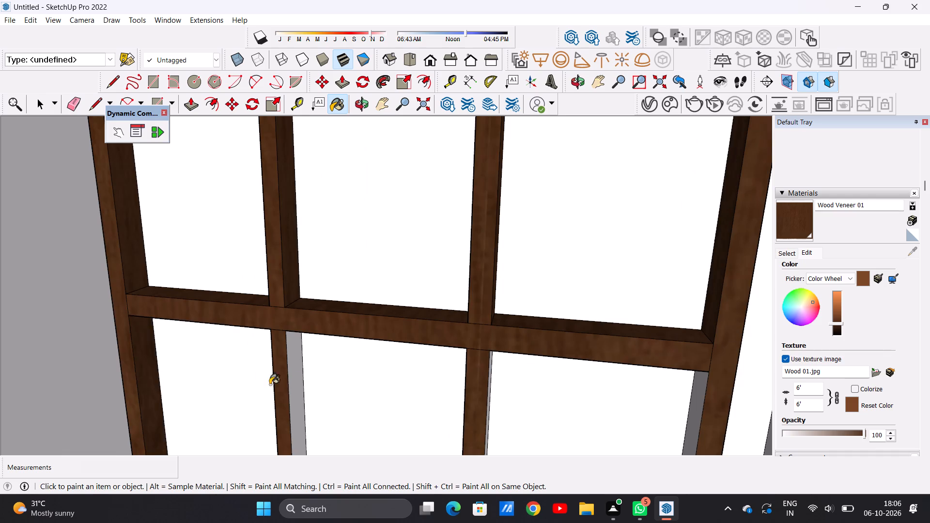
pyautogui.scroll(-12, 261, 361)
pyautogui.scroll(10, 356, 397)
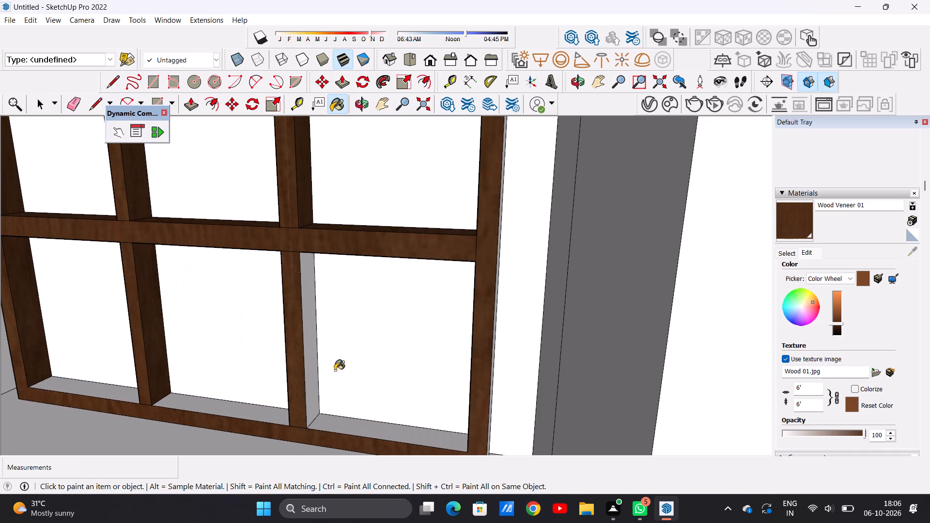
pyautogui.moveTo(334, 370); pyautogui.dragTo(315, 379, button='middle')
pyautogui.moveTo(320, 380); pyautogui.dragTo(421, 369, button='middle')
pyautogui.scroll(-13, 415, 347)
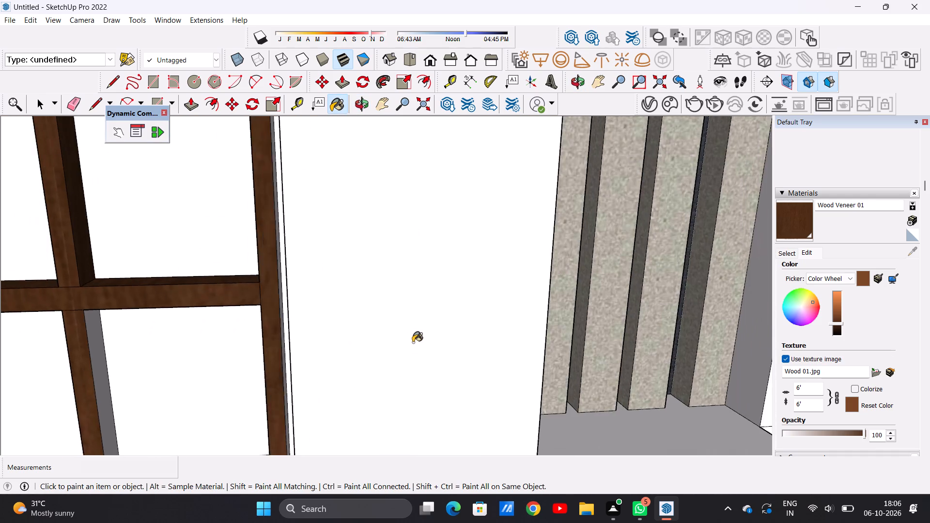
pyautogui.scroll(-16, 413, 342)
pyautogui.moveTo(306, 361); pyautogui.dragTo(280, 357, button='middle')
pyautogui.scroll(11, 197, 341)
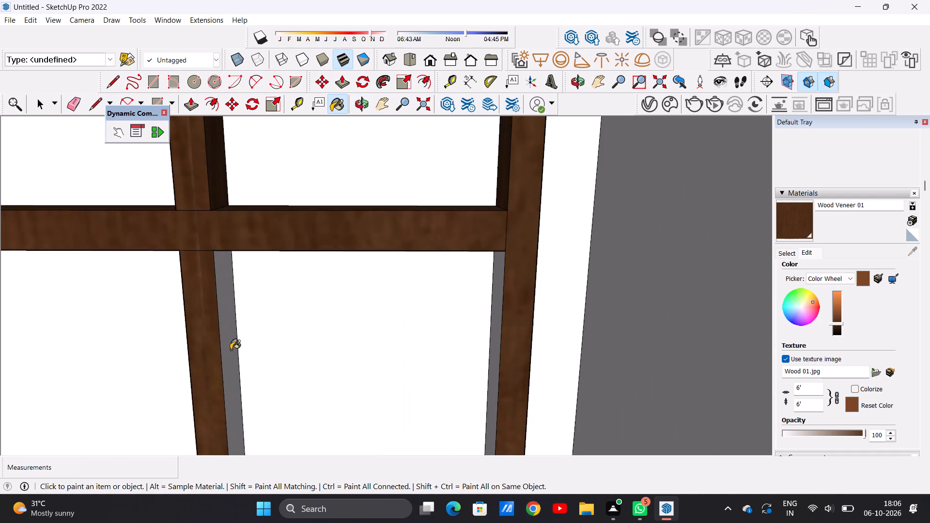
pyautogui.click(229, 350)
# In the six-pane window's lower row, paint the jamb and mullion side faces that face away from the slatted wall with Wood Veneer 01.
pyautogui.scroll(-20, 288, 360)
pyautogui.scroll(-2, 288, 360)
pyautogui.moveTo(282, 362); pyautogui.dragTo(302, 379, button='middle')
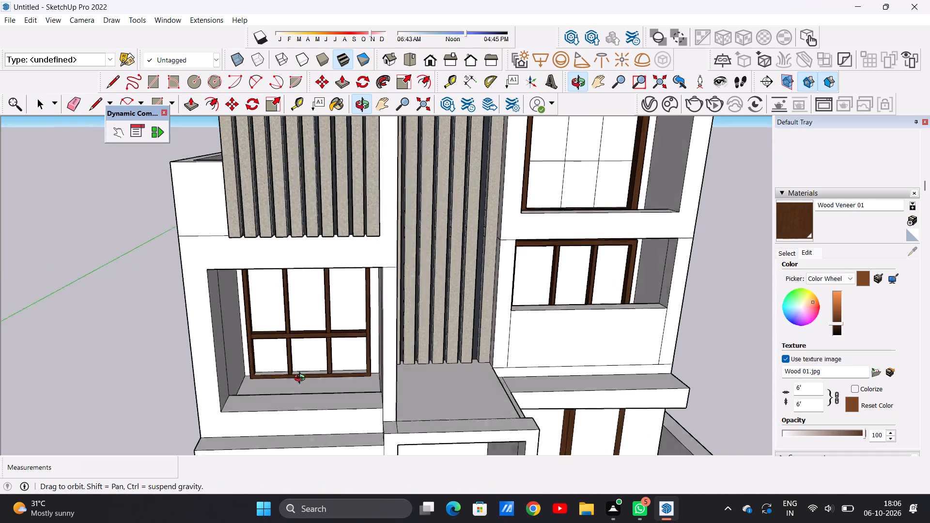
pyautogui.moveTo(302, 379); pyautogui.dragTo(362, 411, button='middle')
pyautogui.scroll(12, 371, 352)
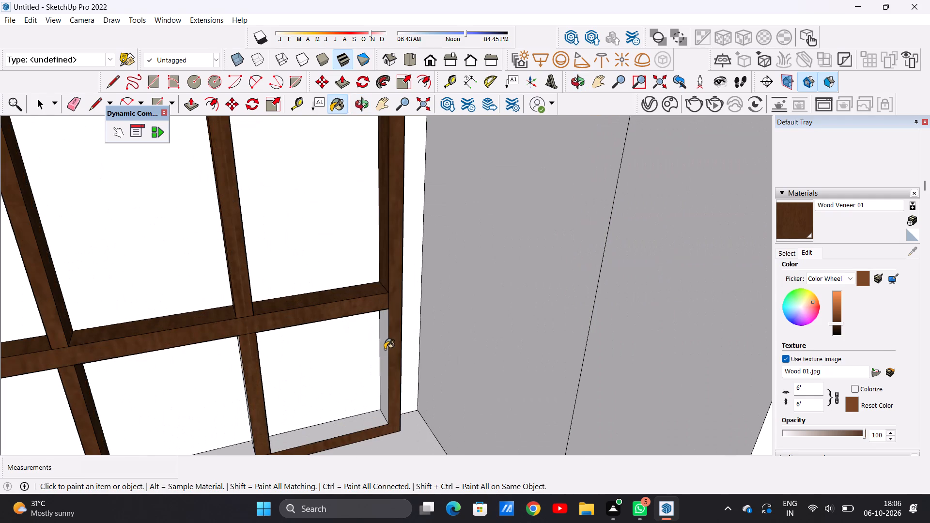
pyautogui.click(385, 349)
pyautogui.scroll(-11, 376, 346)
pyautogui.moveTo(293, 389); pyautogui.dragTo(318, 379, button='middle')
pyautogui.scroll(12, 341, 353)
pyautogui.click(337, 350)
pyautogui.moveTo(139, 375); pyautogui.dragTo(160, 377, button='middle')
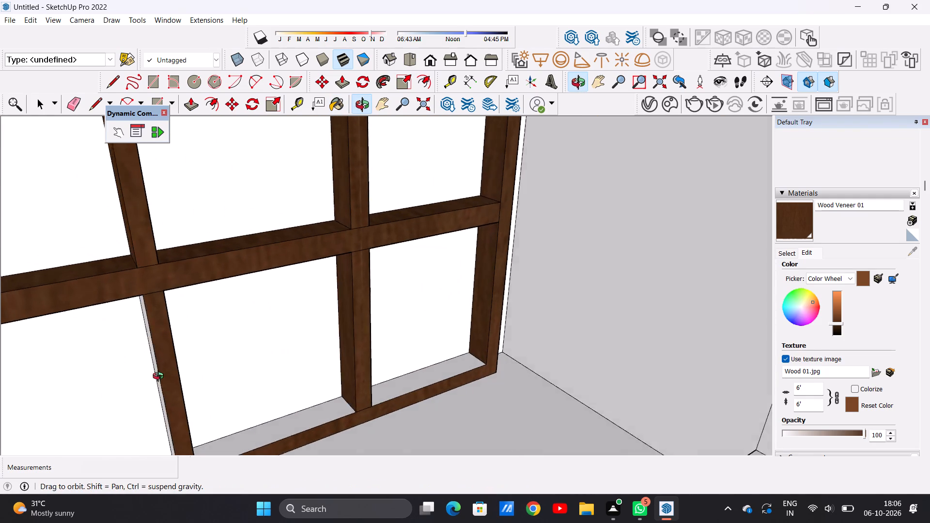
pyautogui.moveTo(160, 377); pyautogui.dragTo(202, 358, button='middle')
pyautogui.click(210, 352)
# Paint the three top faces of the six-pane window's bottom rail with Wood Veneer 01.
pyautogui.scroll(-11, 187, 379)
pyautogui.moveTo(278, 379); pyautogui.dragTo(135, 386, button='middle')
pyautogui.moveTo(111, 348); pyautogui.dragTo(121, 403, button='middle')
pyautogui.scroll(3, 148, 353)
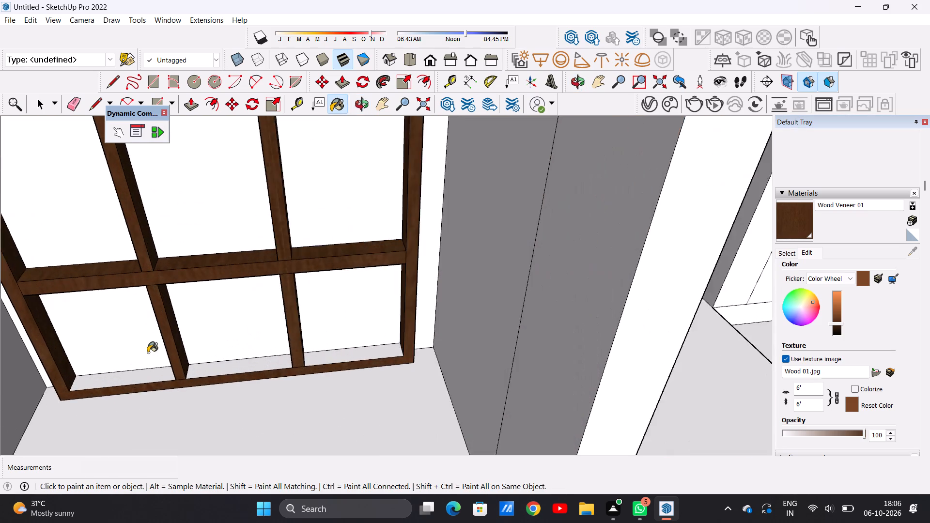
pyautogui.scroll(9, 148, 353)
pyautogui.click(143, 376)
pyautogui.click(263, 370)
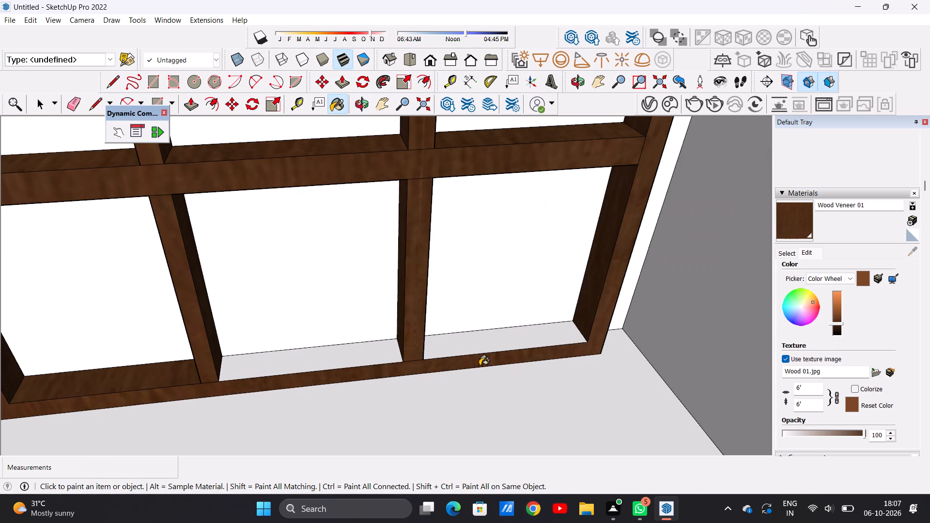
pyautogui.click(475, 350)
# Paint the three underside faces of the six-pane window's top rail with Wood Veneer 01.
pyautogui.scroll(-17, 418, 446)
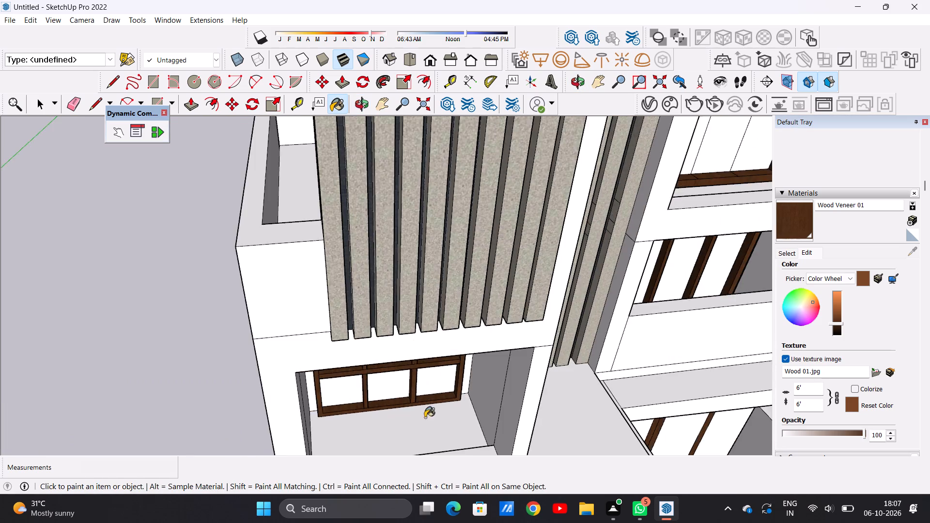
pyautogui.moveTo(425, 418); pyautogui.dragTo(387, 220, button='middle')
pyautogui.scroll(6, 387, 220)
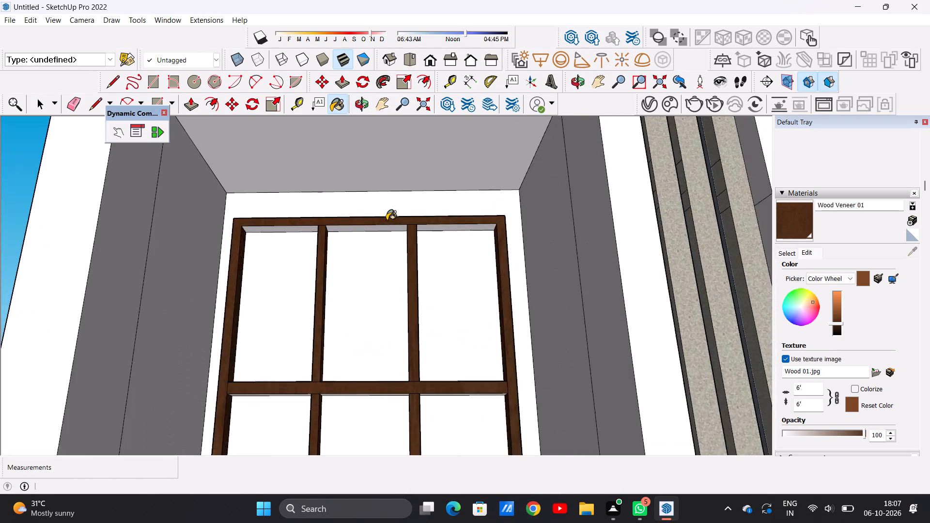
pyautogui.scroll(7, 387, 220)
pyautogui.click(197, 241)
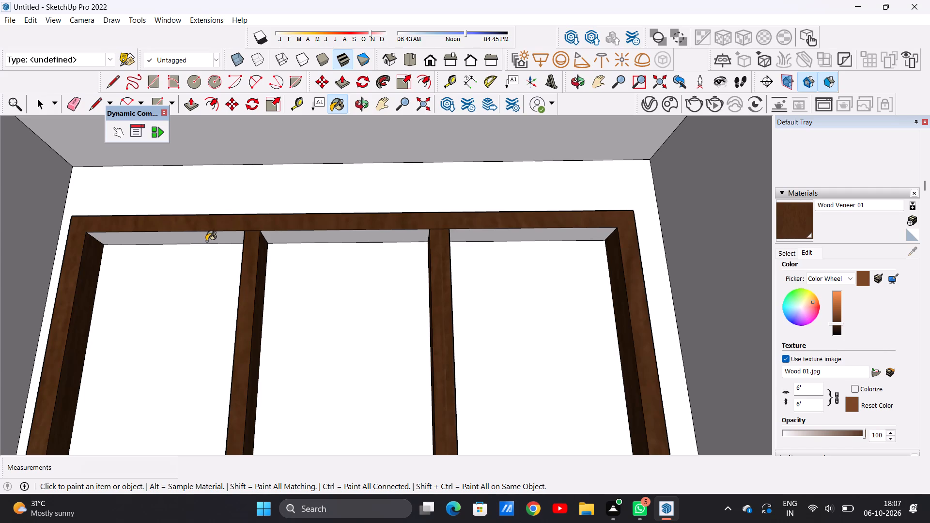
pyautogui.click(294, 243)
pyautogui.click(384, 234)
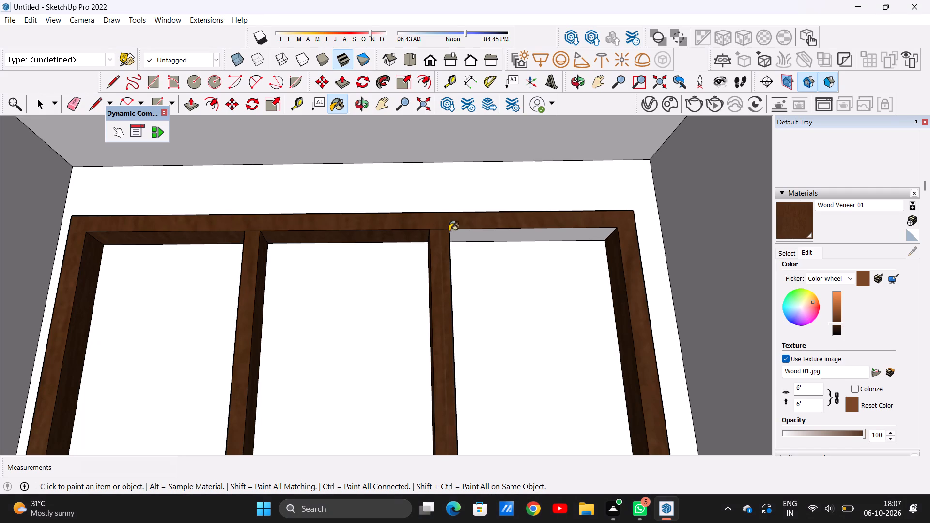
pyautogui.click(465, 235)
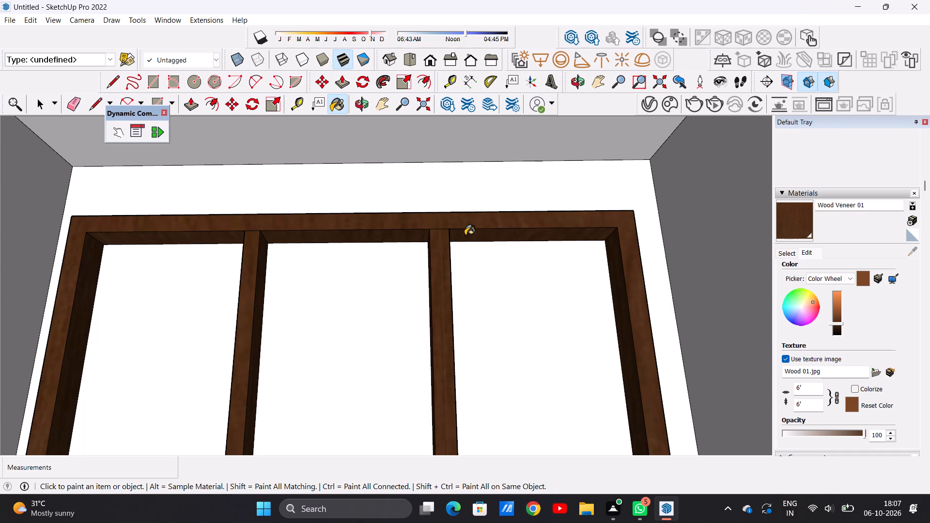
# Paint the upper face of the six-pane window's top rail with Wood Veneer 01.
pyautogui.moveTo(456, 284); pyautogui.dragTo(459, 351, button='middle')
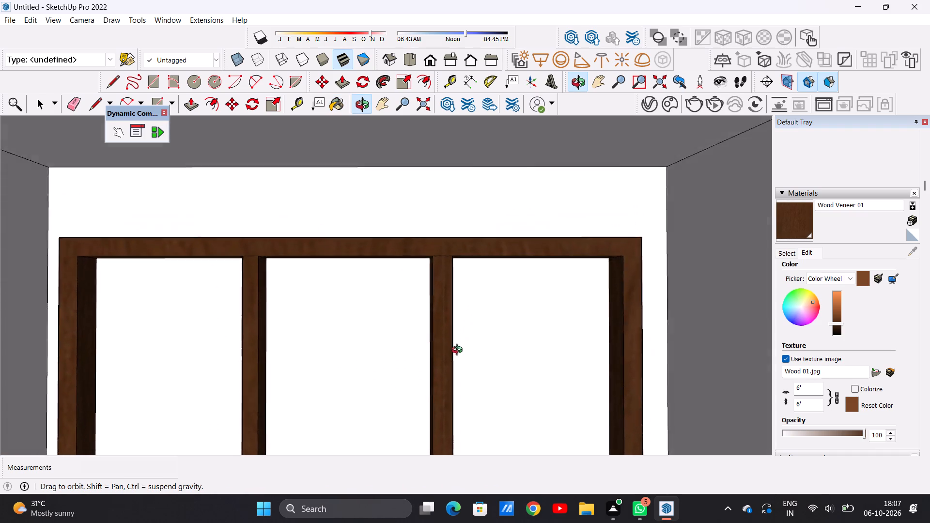
pyautogui.moveTo(459, 351); pyautogui.dragTo(451, 402, button='middle')
pyautogui.moveTo(451, 402); pyautogui.dragTo(455, 386, button='middle')
pyautogui.scroll(5, 448, 260)
pyautogui.click(448, 260)
# Paint the outer side face of the six-pane window's jamb nearest the slatted wall with Wood Veneer 01.
pyautogui.scroll(-20, 448, 260)
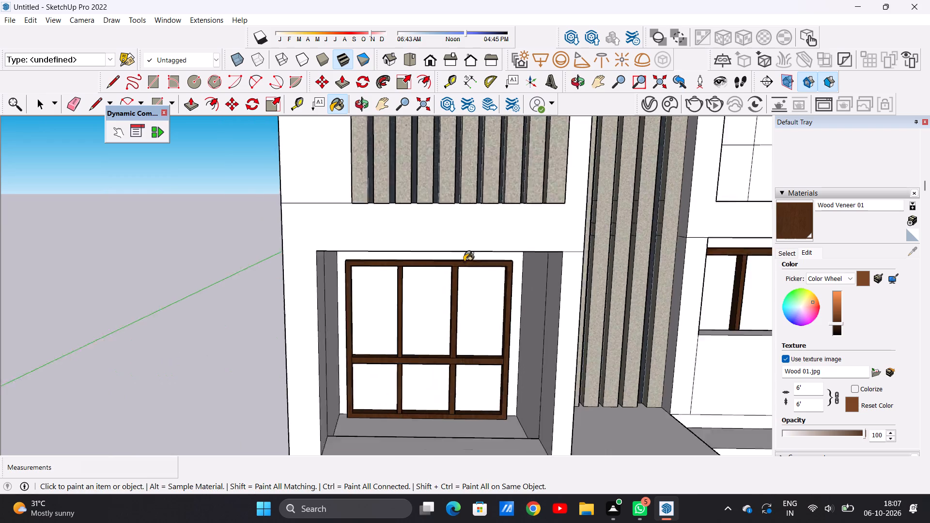
pyautogui.scroll(-2, 464, 261)
pyautogui.moveTo(505, 316); pyautogui.dragTo(442, 334, button='middle')
pyautogui.scroll(11, 480, 308)
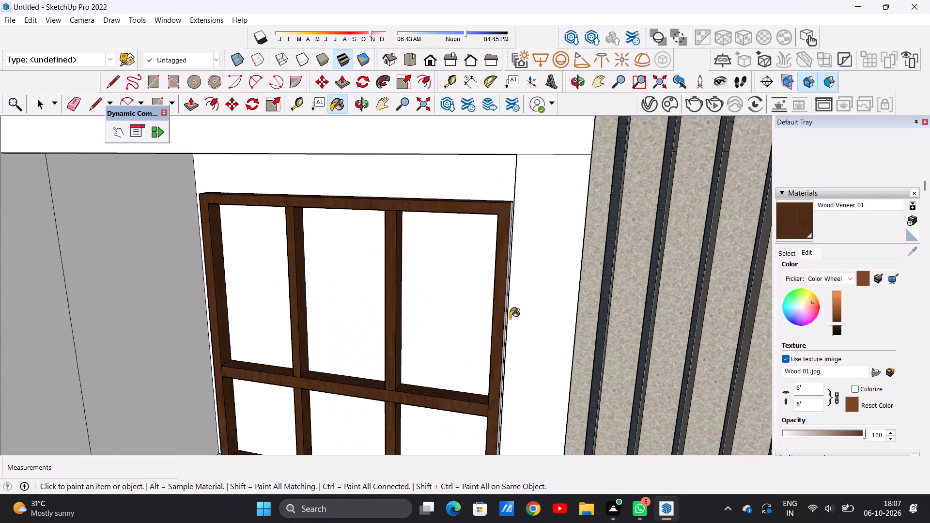
pyautogui.scroll(1, 518, 313)
pyautogui.moveTo(518, 313); pyautogui.dragTo(544, 319, button='middle')
pyautogui.scroll(6, 493, 302)
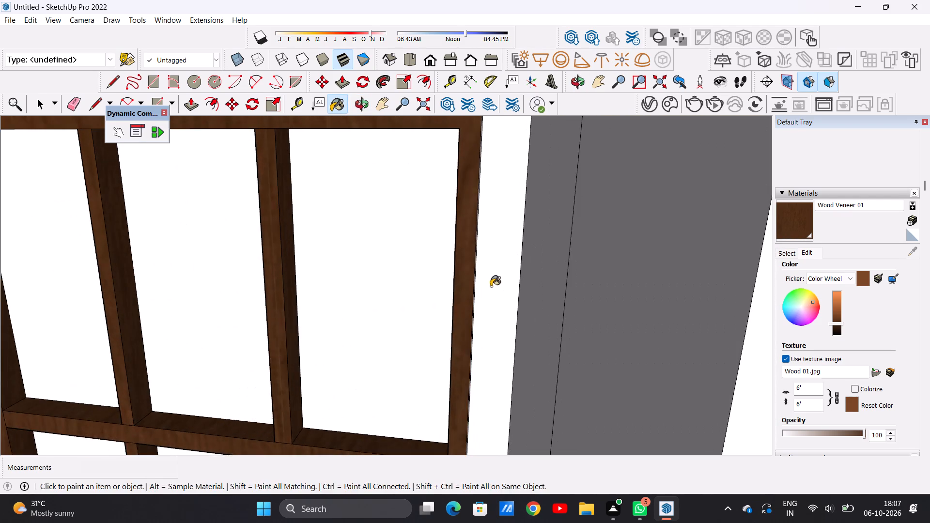
pyautogui.moveTo(491, 286); pyautogui.dragTo(496, 290, button='middle')
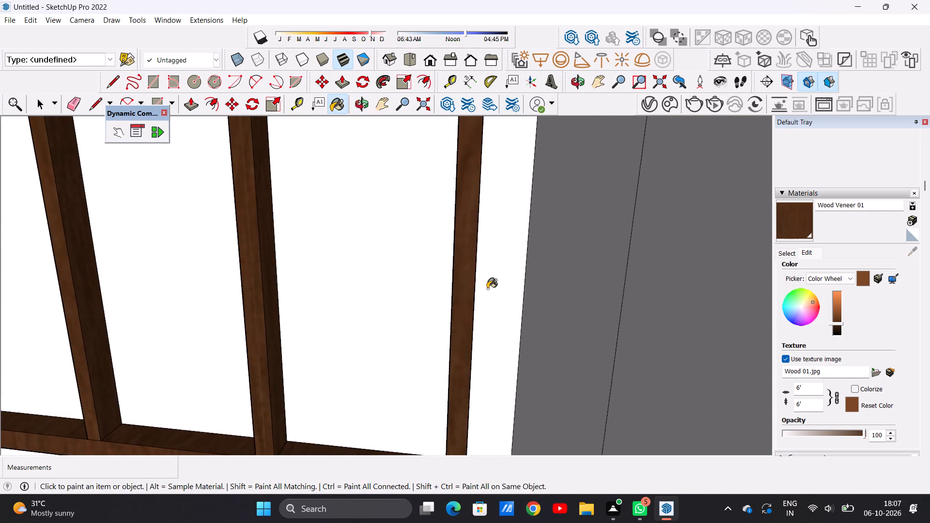
pyautogui.scroll(5, 487, 289)
pyautogui.moveTo(485, 288); pyautogui.dragTo(473, 292, button='middle')
pyautogui.scroll(2, 469, 292)
pyautogui.click(465, 292)
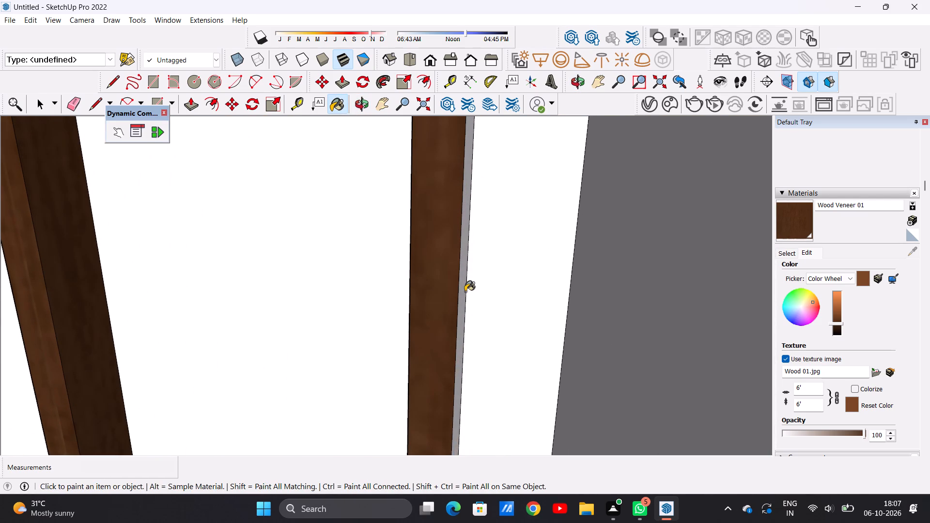
# Paint the outer side face of the six-pane window's jamb farthest from the slatted wall with Wood Veneer 01.
pyautogui.scroll(-20, 465, 309)
pyautogui.scroll(-11, 465, 309)
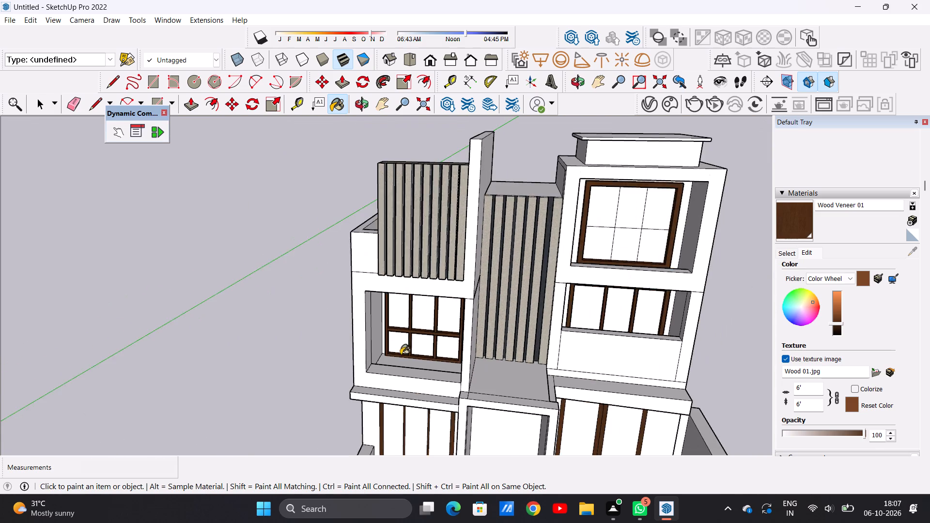
pyautogui.moveTo(401, 355); pyautogui.dragTo(456, 344, button='middle')
pyautogui.scroll(20, 400, 320)
pyautogui.scroll(1, 400, 320)
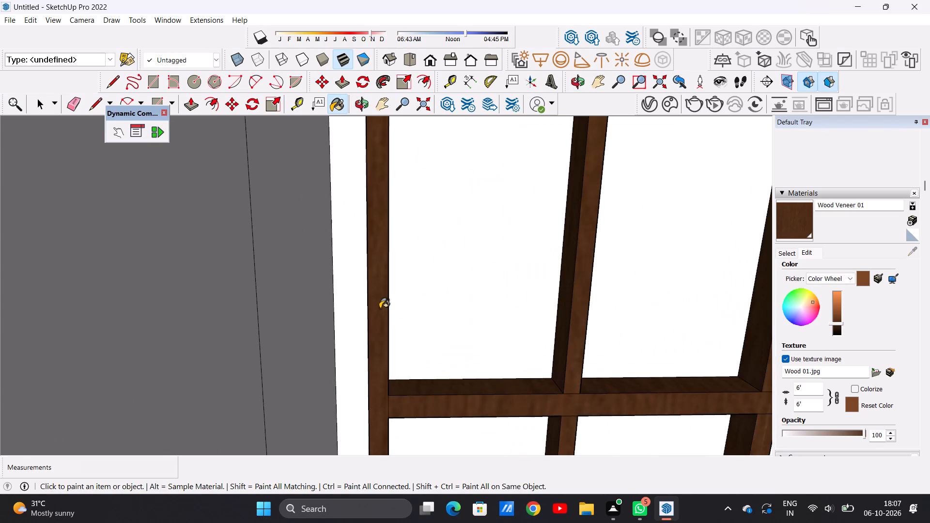
pyautogui.moveTo(366, 313); pyautogui.dragTo(382, 330, button='middle')
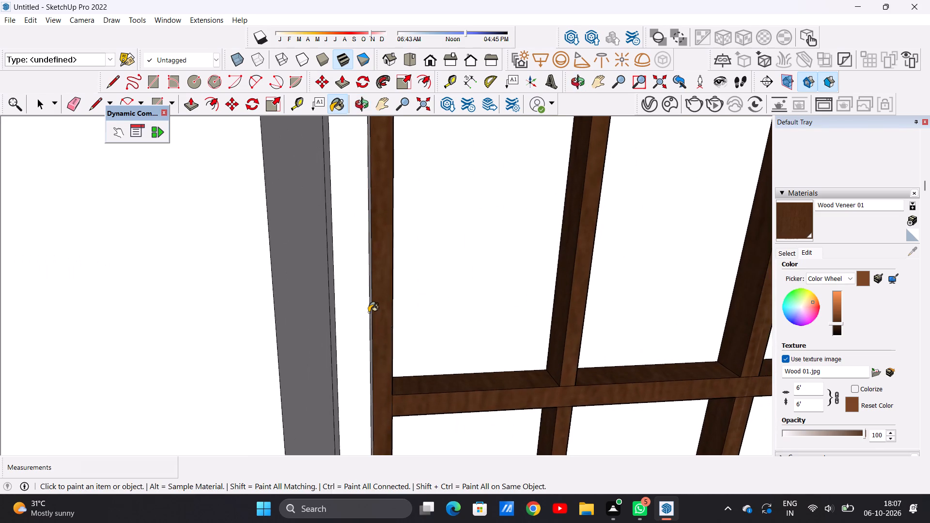
pyautogui.scroll(4, 370, 311)
pyautogui.click(370, 300)
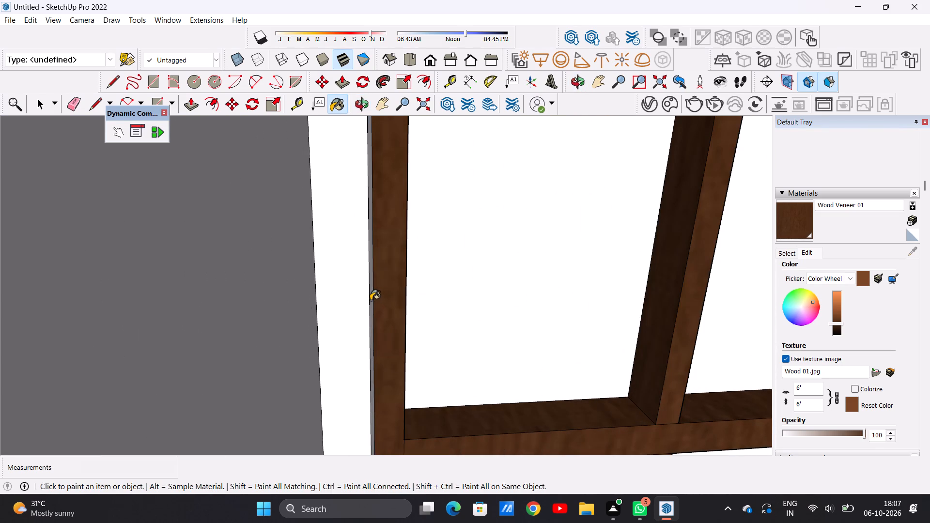
pyautogui.click(371, 300)
# Examine the whole front facade to check the painted window and door frames and the surfaces still without material.
pyautogui.scroll(-20, 371, 300)
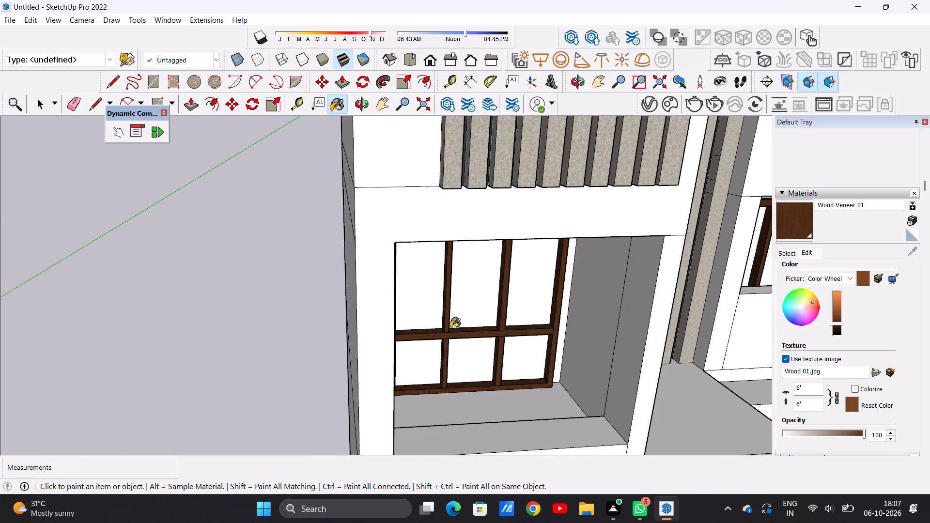
pyautogui.scroll(-5, 458, 335)
pyautogui.scroll(-4, 510, 353)
pyautogui.moveTo(525, 368); pyautogui.dragTo(485, 317, button='middle')
pyautogui.scroll(-10, 363, 367)
pyautogui.scroll(-1, 490, 373)
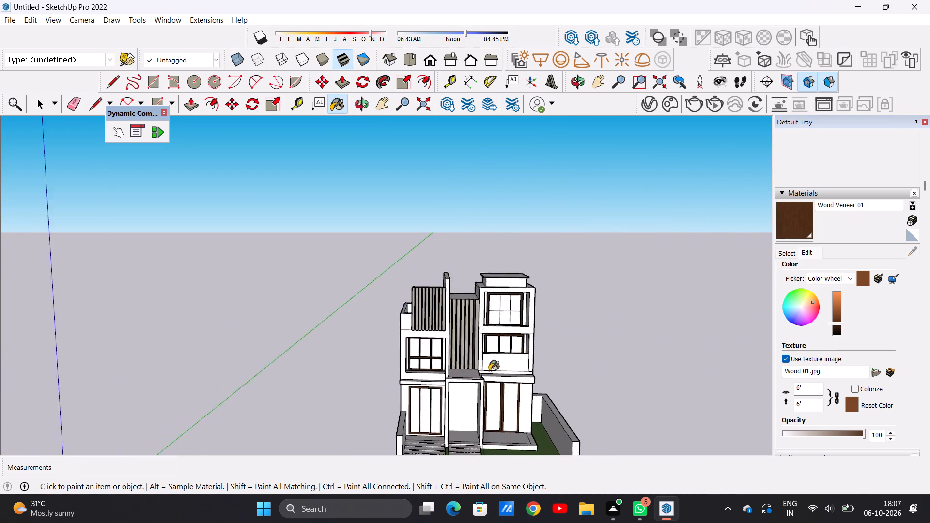
pyautogui.scroll(-2, 489, 371)
pyautogui.scroll(6, 504, 399)
pyautogui.scroll(4, 514, 330)
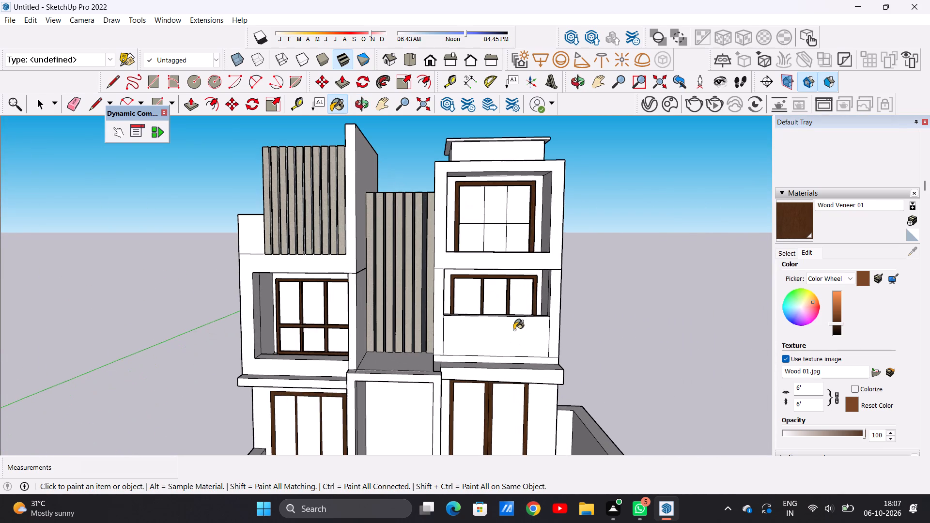
pyautogui.scroll(-6, 442, 340)
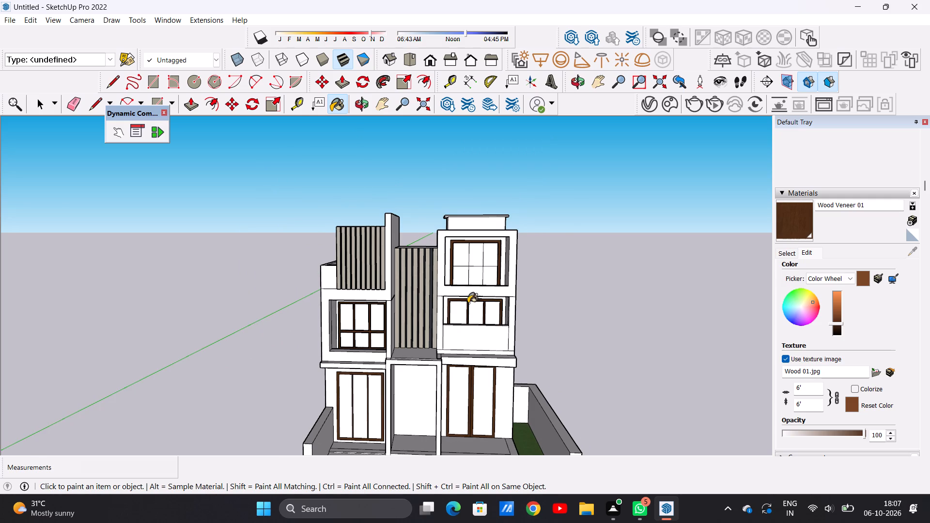
pyautogui.scroll(13, 481, 278)
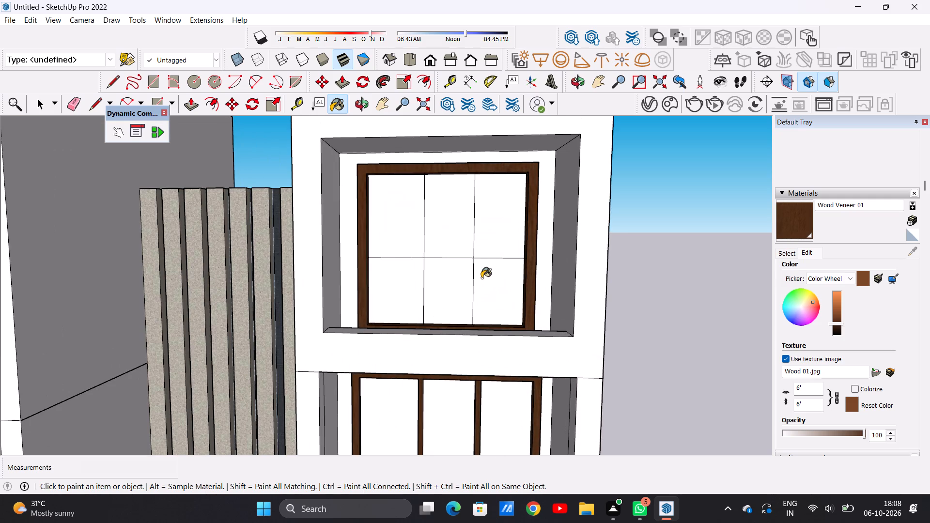
pyautogui.scroll(-16, 474, 270)
pyautogui.scroll(4, 458, 347)
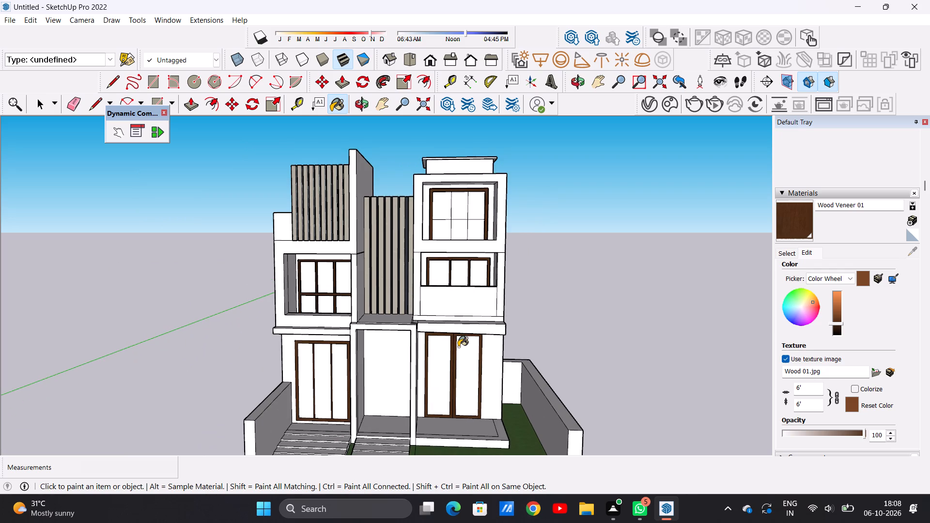
# Draw a horizontal line about 8' long just below the three-pane window's ledge, continuing about 3' 9" up to the floor line above.
pyautogui.press('space')
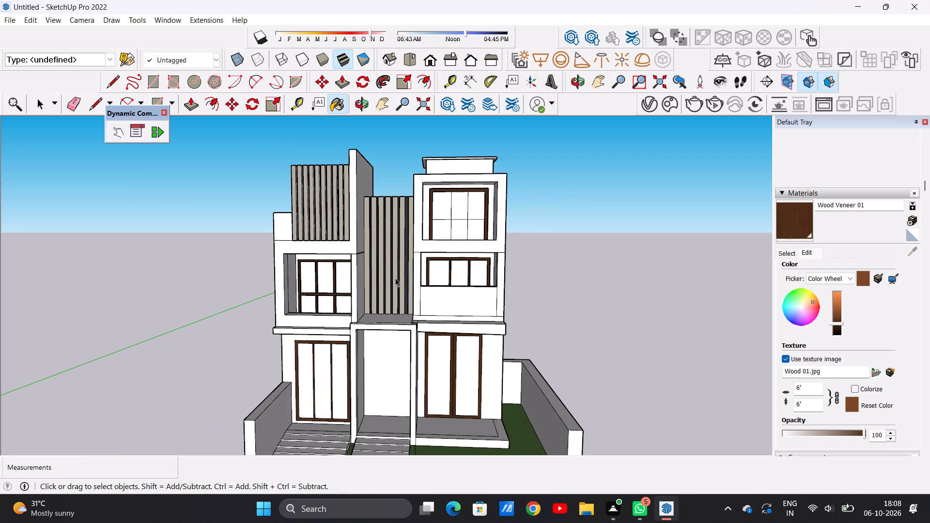
pyautogui.scroll(5, 502, 284)
pyautogui.moveTo(468, 292); pyautogui.dragTo(478, 320, button='middle')
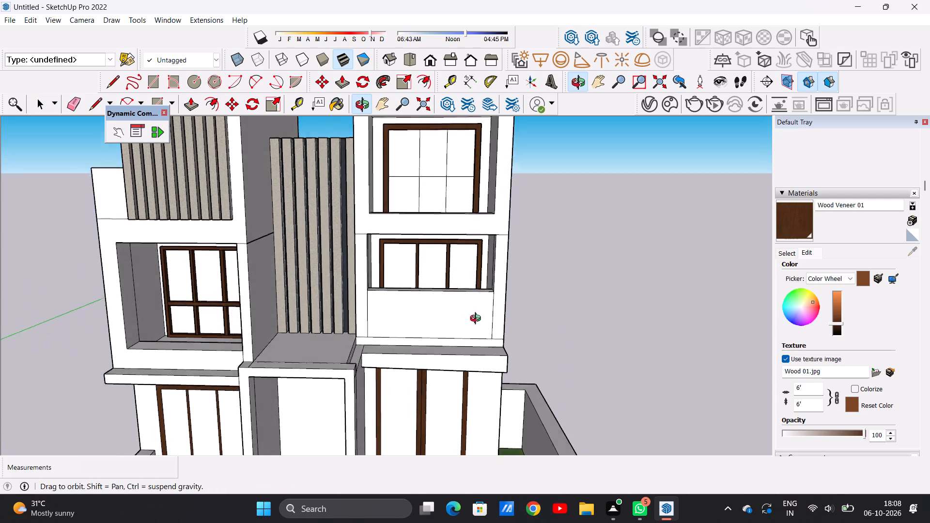
pyautogui.moveTo(478, 320); pyautogui.dragTo(478, 325, button='middle')
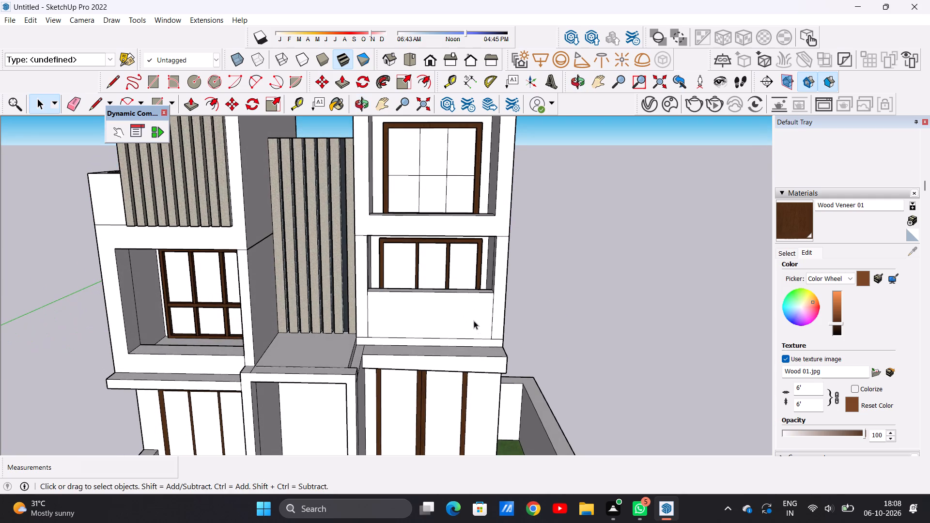
pyautogui.moveTo(476, 294); pyautogui.dragTo(470, 314, button='middle')
pyautogui.scroll(5, 470, 314)
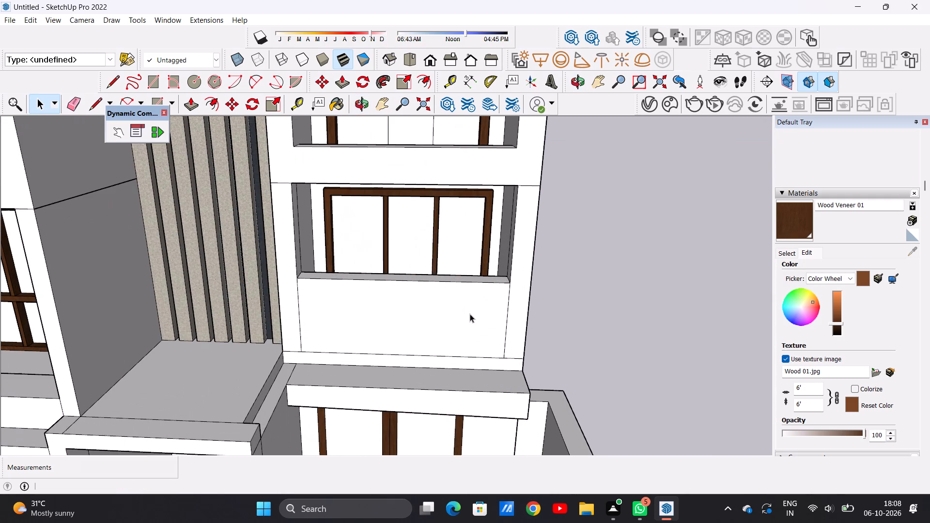
pyautogui.press('l')
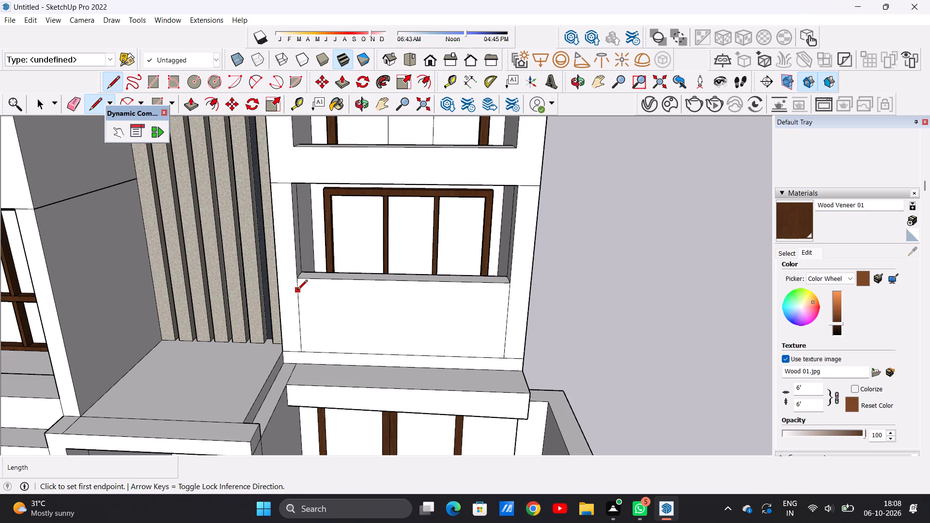
pyautogui.click(297, 288)
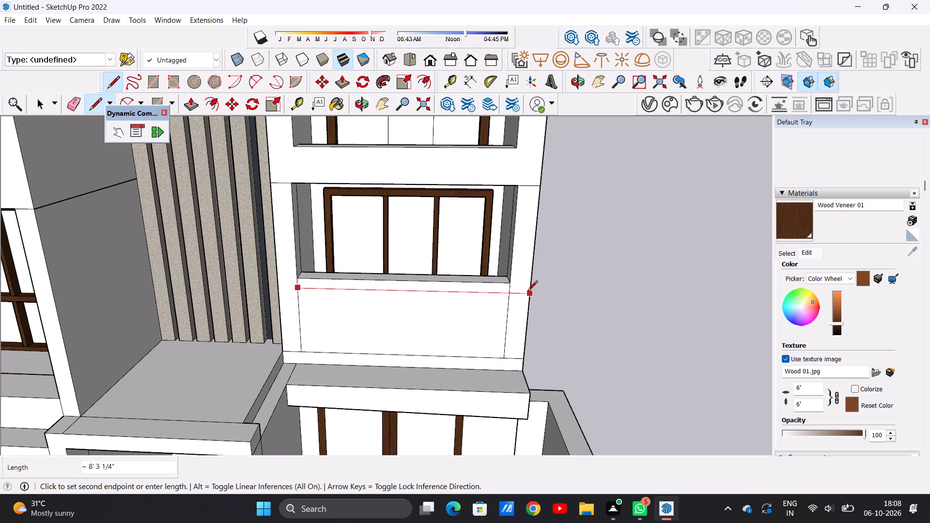
pyautogui.click(525, 292)
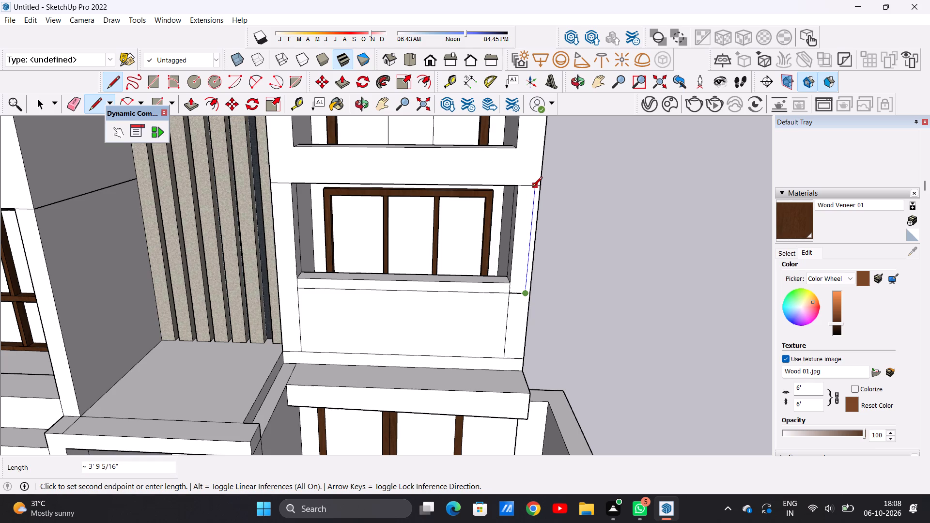
pyautogui.click(532, 187)
pyautogui.press('space')
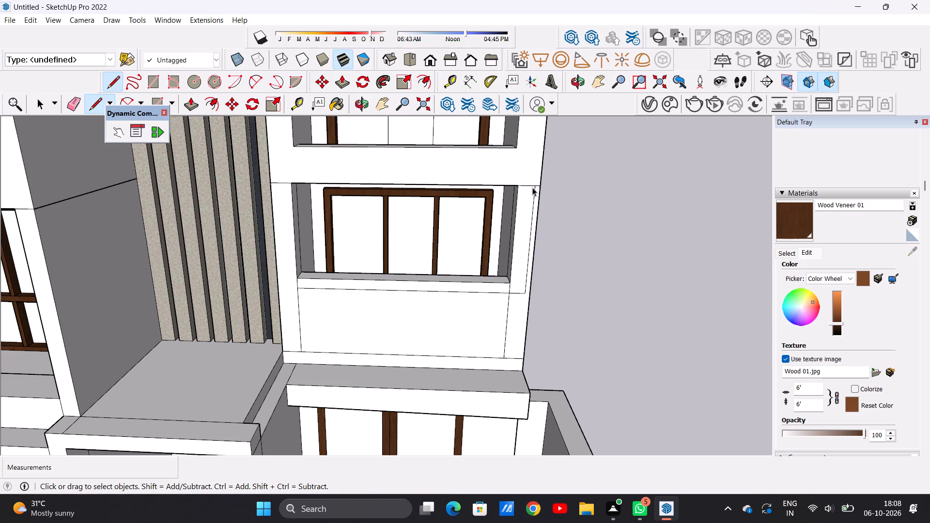
pyautogui.scroll(6, 508, 321)
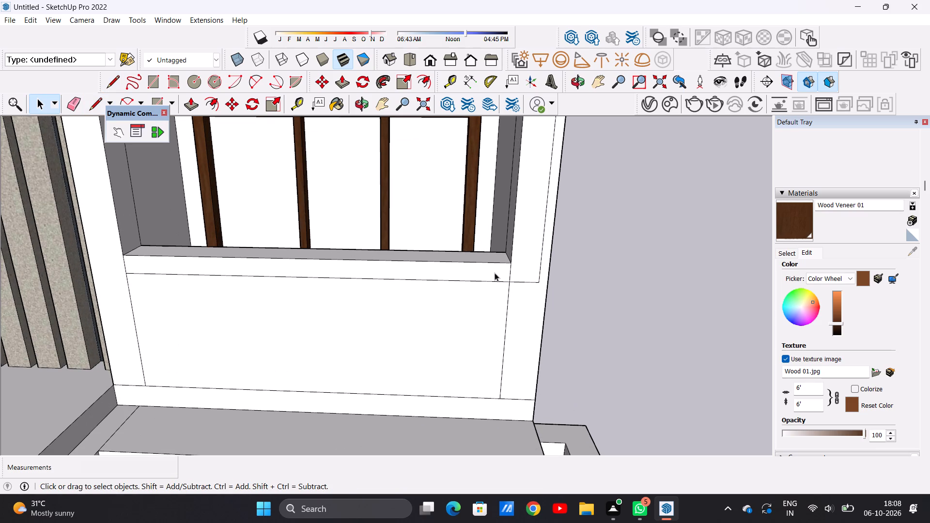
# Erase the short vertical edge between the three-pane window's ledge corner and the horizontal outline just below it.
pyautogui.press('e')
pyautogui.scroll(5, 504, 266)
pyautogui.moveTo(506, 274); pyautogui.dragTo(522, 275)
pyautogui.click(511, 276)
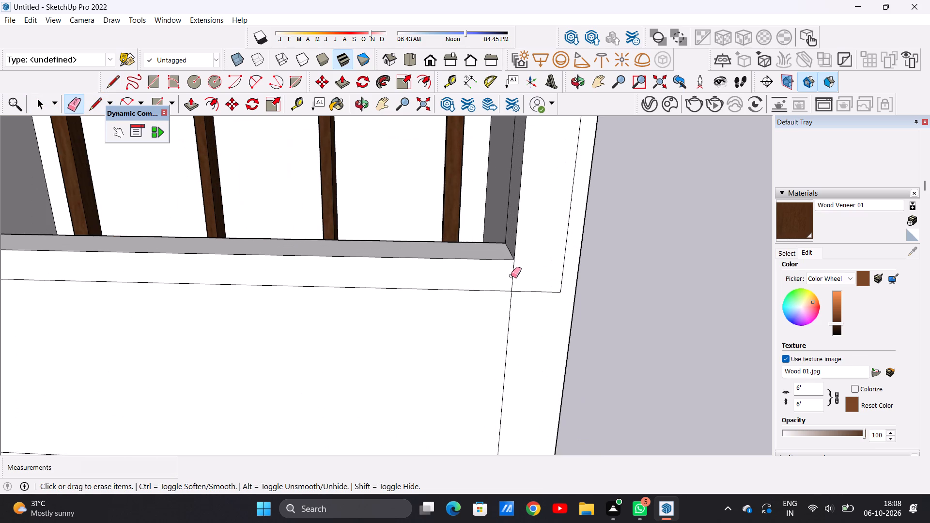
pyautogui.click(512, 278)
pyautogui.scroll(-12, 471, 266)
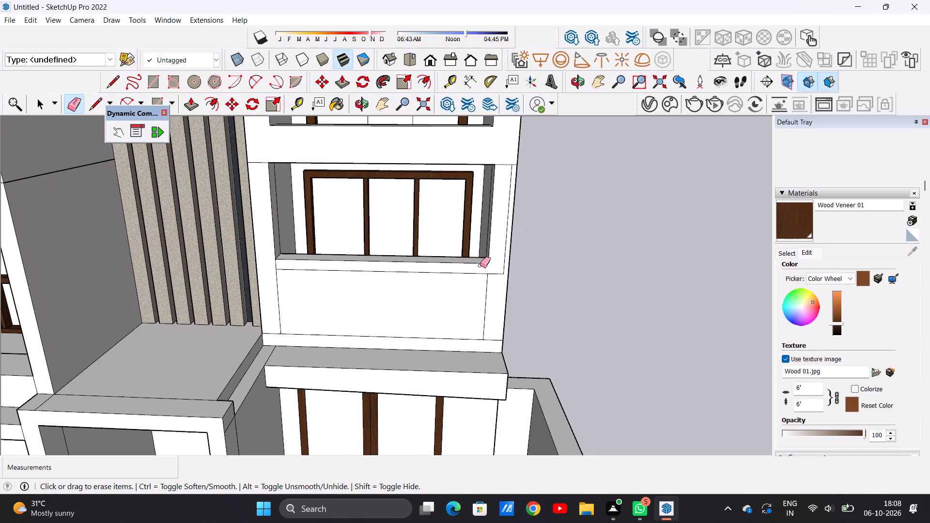
# Examine the outlined band around the three-pane window and how it sits on the surrounding front facade.
pyautogui.scroll(-5, 480, 265)
pyautogui.scroll(7, 510, 301)
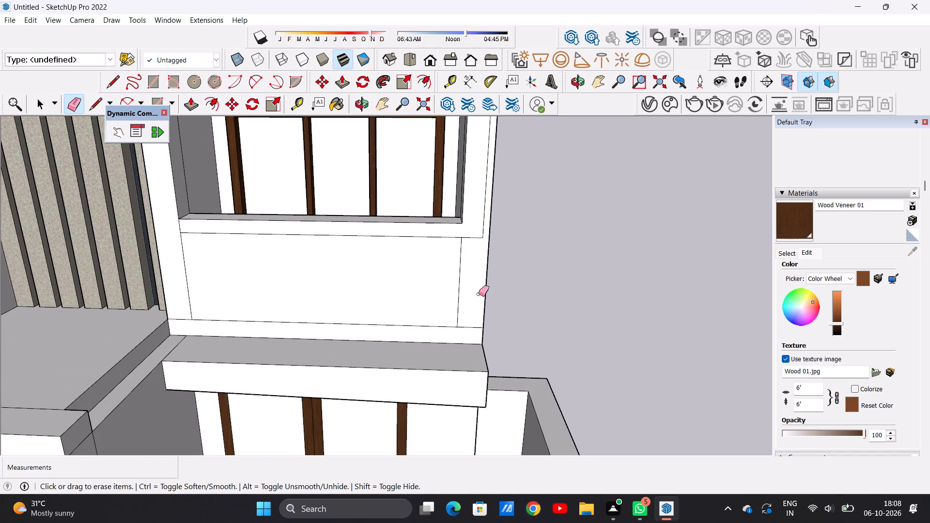
pyautogui.scroll(5, 478, 294)
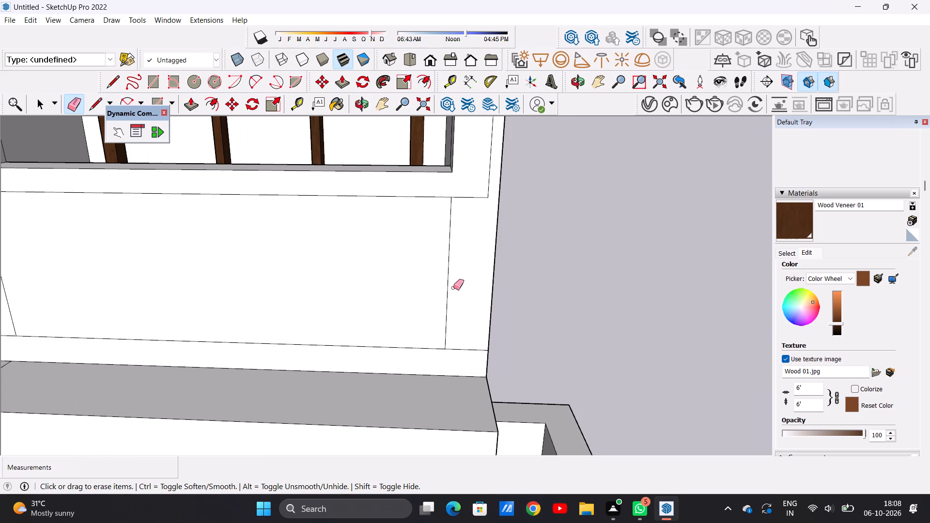
pyautogui.scroll(-8, 453, 288)
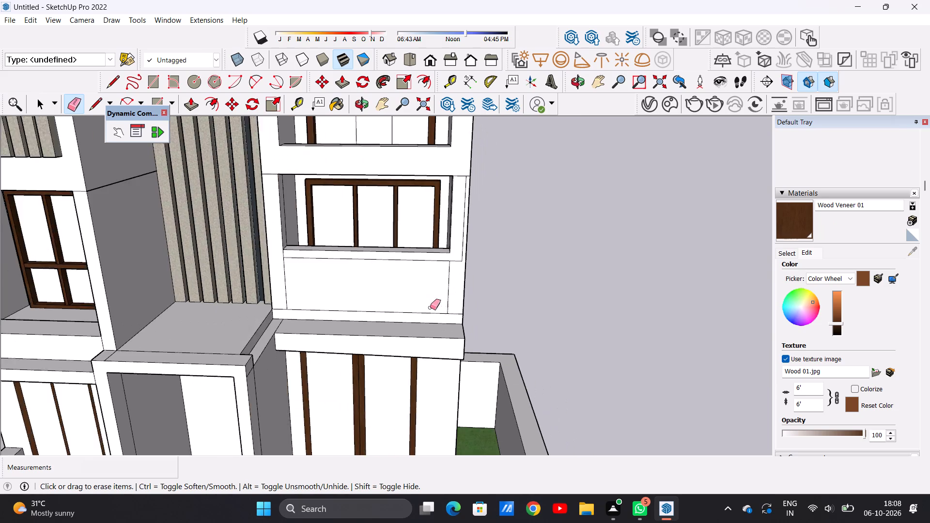
pyautogui.scroll(-7, 430, 308)
pyautogui.moveTo(424, 308); pyautogui.dragTo(421, 272, button='middle')
pyautogui.scroll(1, 426, 292)
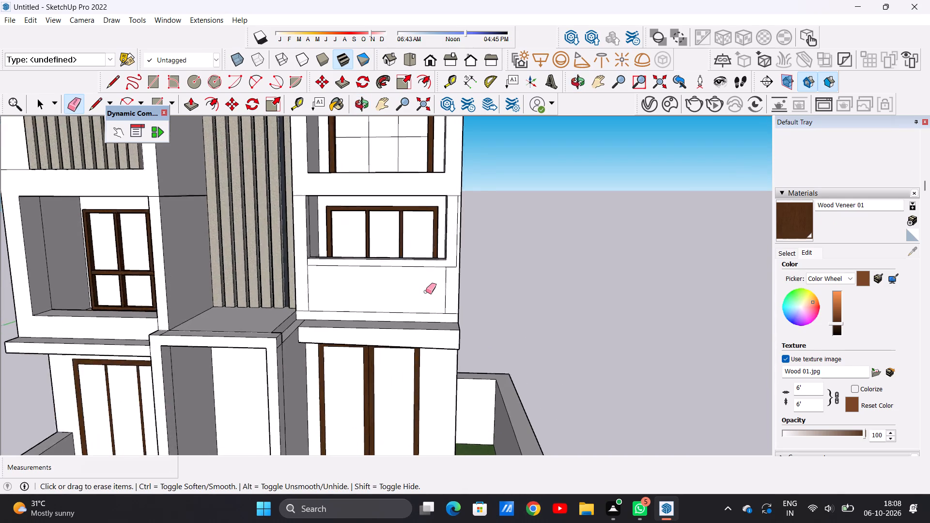
pyautogui.scroll(2, 426, 292)
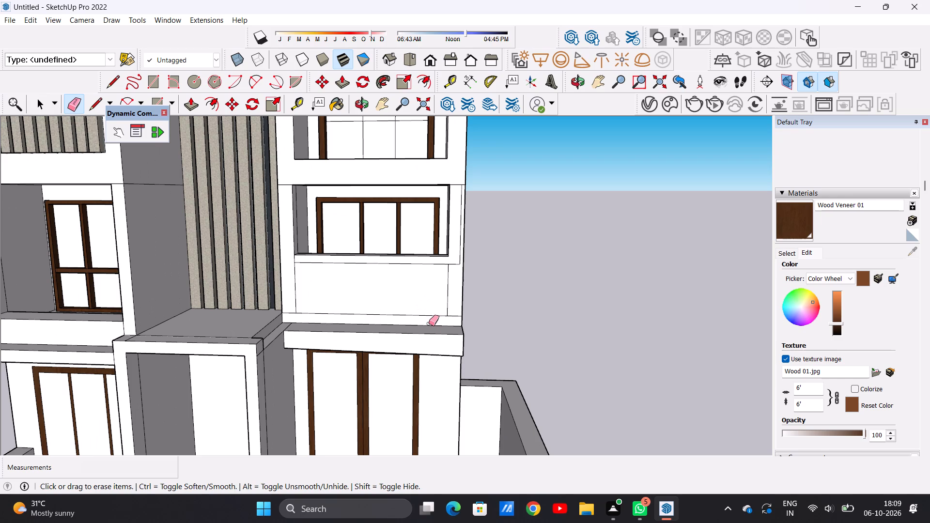
pyautogui.scroll(1, 433, 277)
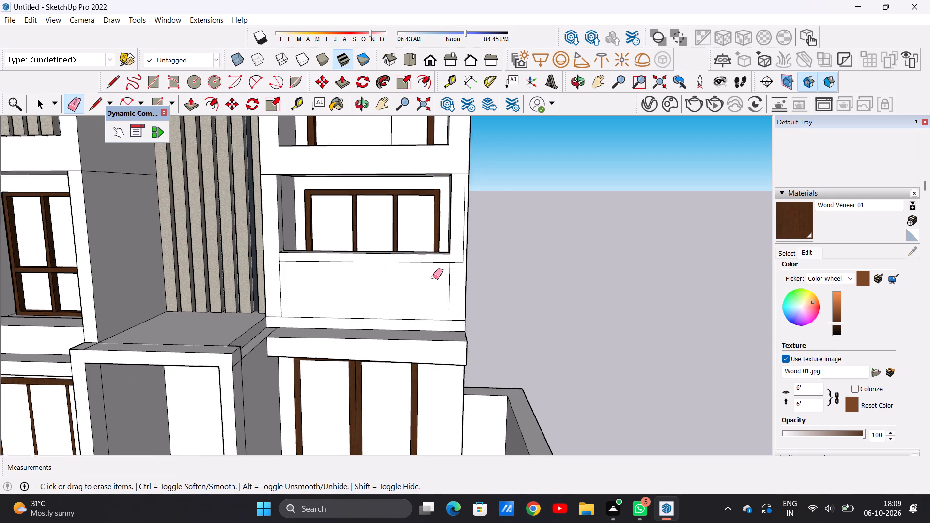
pyautogui.scroll(1, 433, 277)
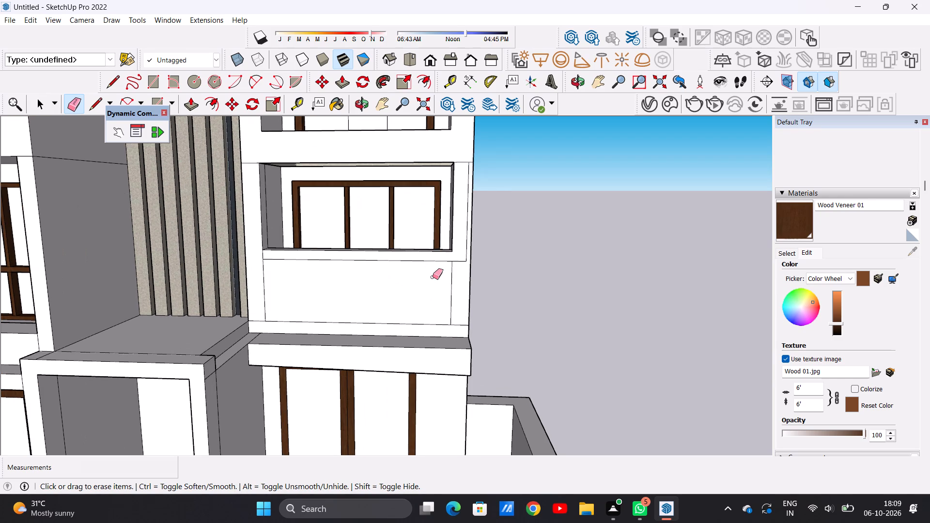
# Undo the edge erasure and the outline lines drawn below and beside the three-pane window.
pyautogui.press('space')
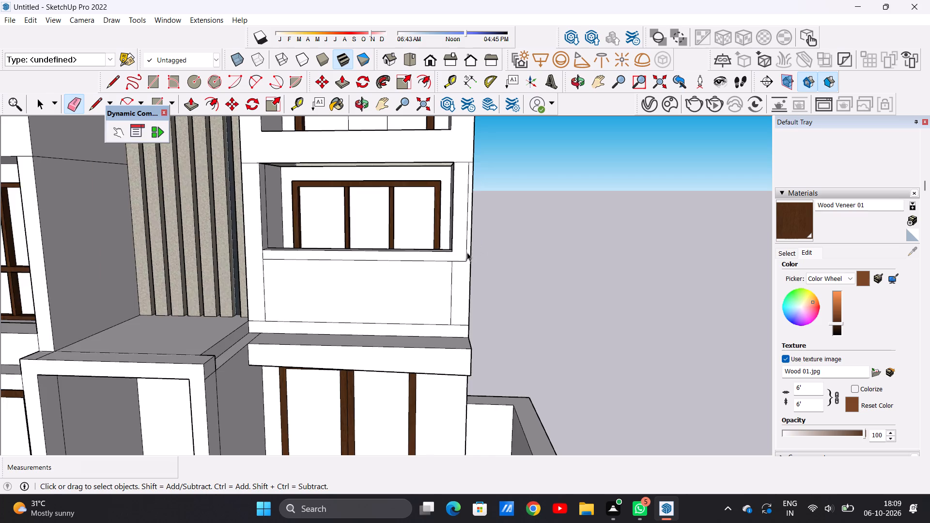
pyautogui.scroll(5, 464, 252)
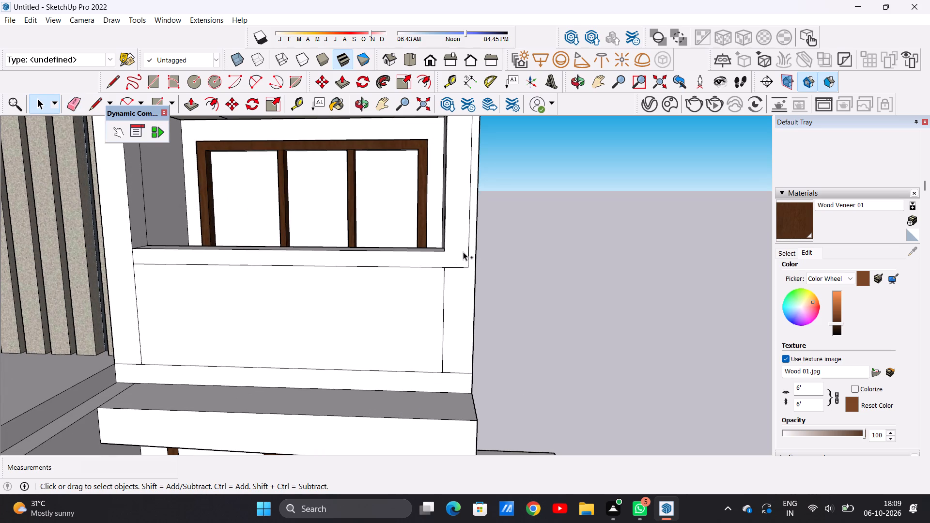
pyautogui.hotkey('ctrl', 'z')
pyautogui.hotkey('ctrl', 'z')
pyautogui.hotkey('ctrl', 'z')
pyautogui.press('space')
# Paint the narrow wall strip below the three-pane window's balcony parapet with Formica Speckled Grey from Synthetic Surfaces.
pyautogui.scroll(-6, 287, 340)
pyautogui.moveTo(331, 326); pyautogui.dragTo(359, 304, button='middle')
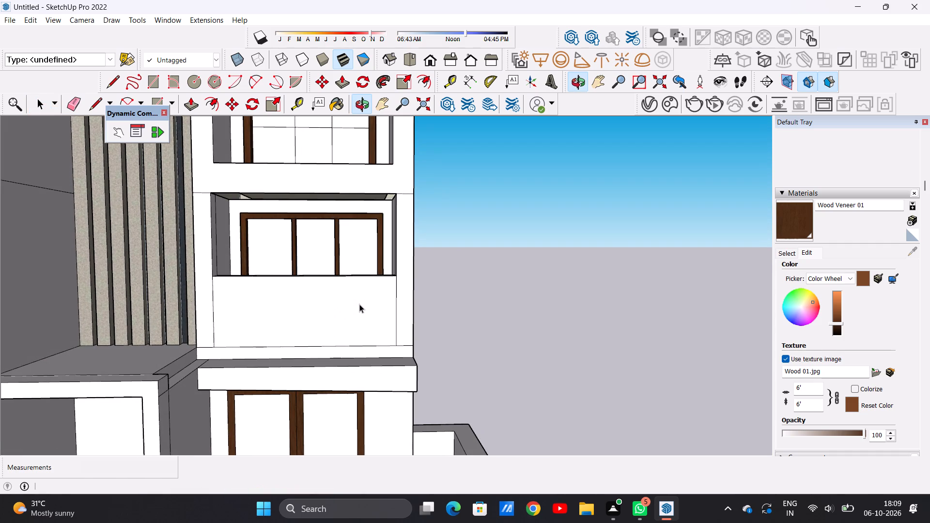
pyautogui.moveTo(358, 355); pyautogui.dragTo(354, 372, button='middle')
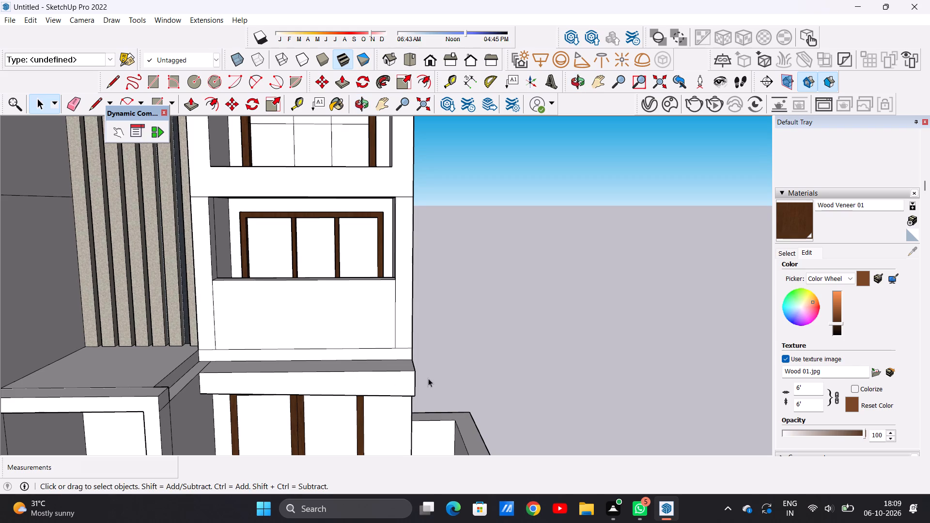
pyautogui.scroll(5, 436, 380)
pyautogui.scroll(-10, 436, 380)
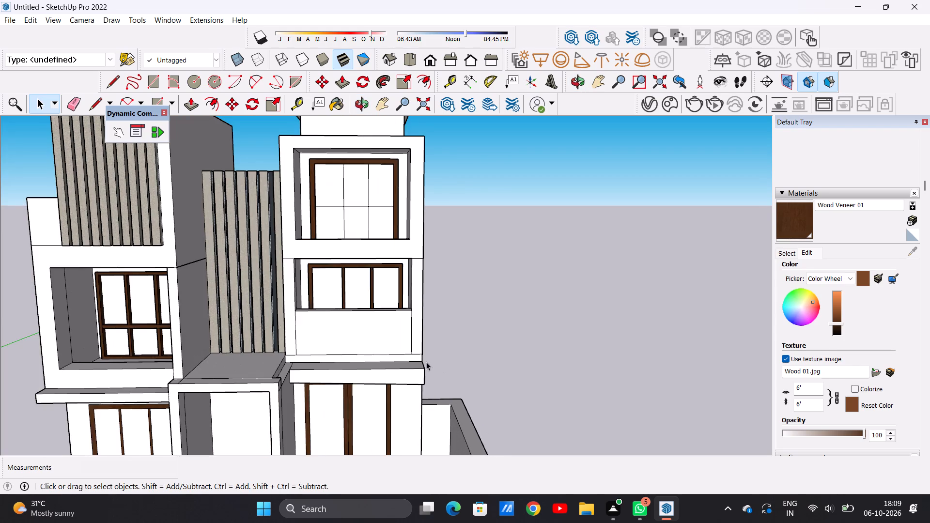
pyautogui.moveTo(415, 374); pyautogui.dragTo(407, 355, button='middle')
pyautogui.scroll(5, 407, 355)
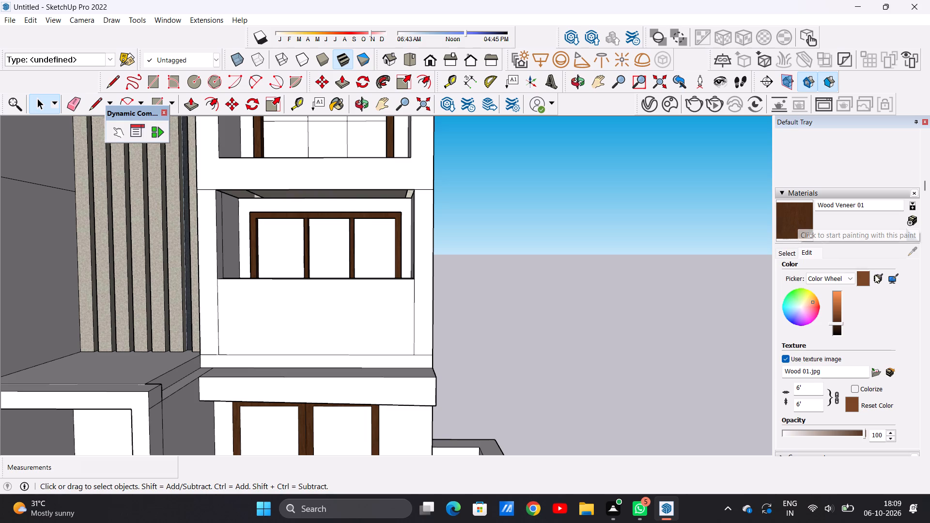
pyautogui.click(785, 253)
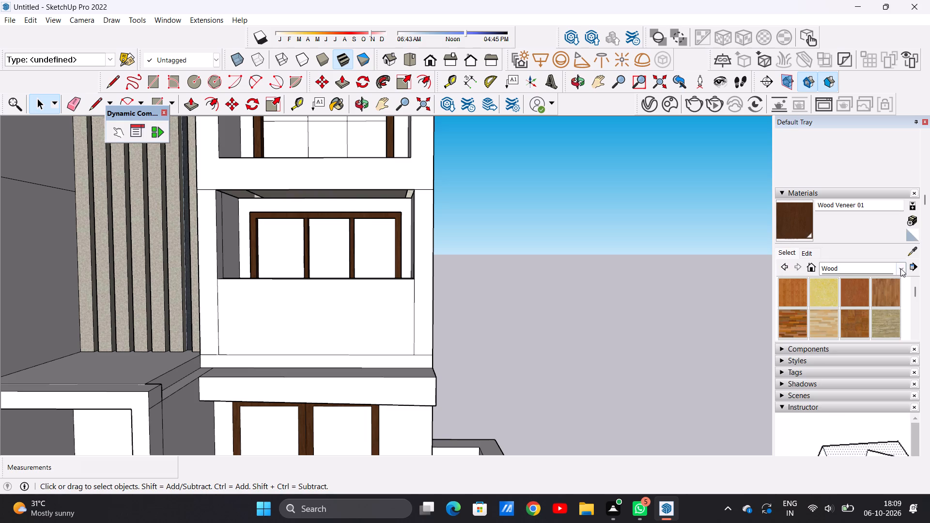
pyautogui.click(900, 268)
pyautogui.click(876, 384)
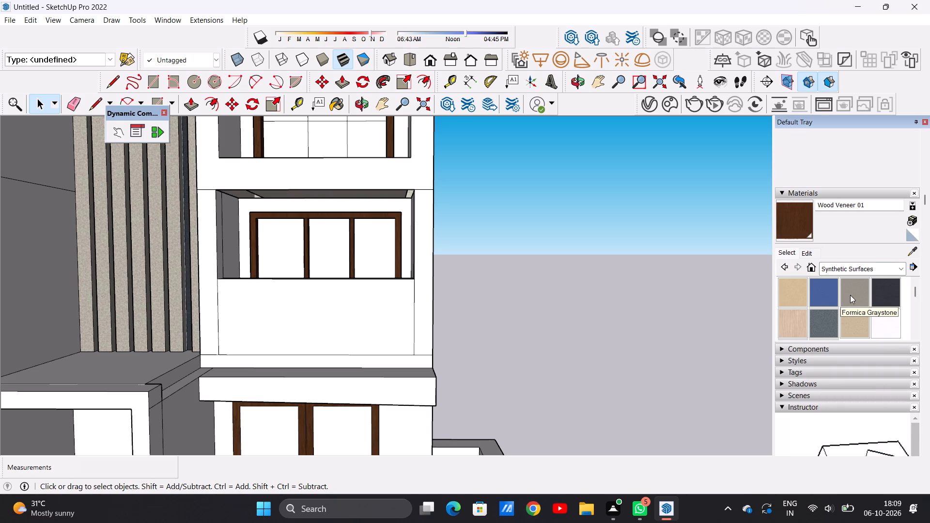
pyautogui.click(827, 329)
pyautogui.scroll(7, 399, 366)
pyautogui.click(395, 356)
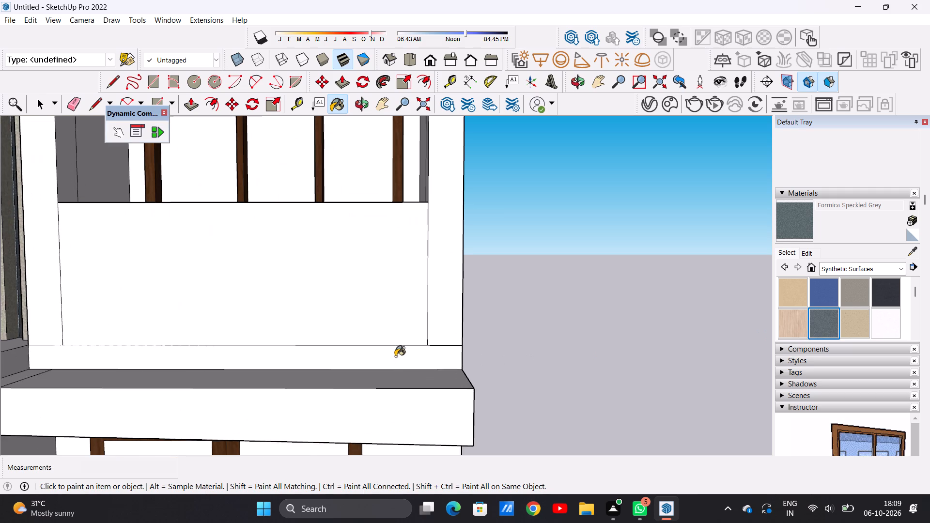
pyautogui.scroll(-6, 411, 368)
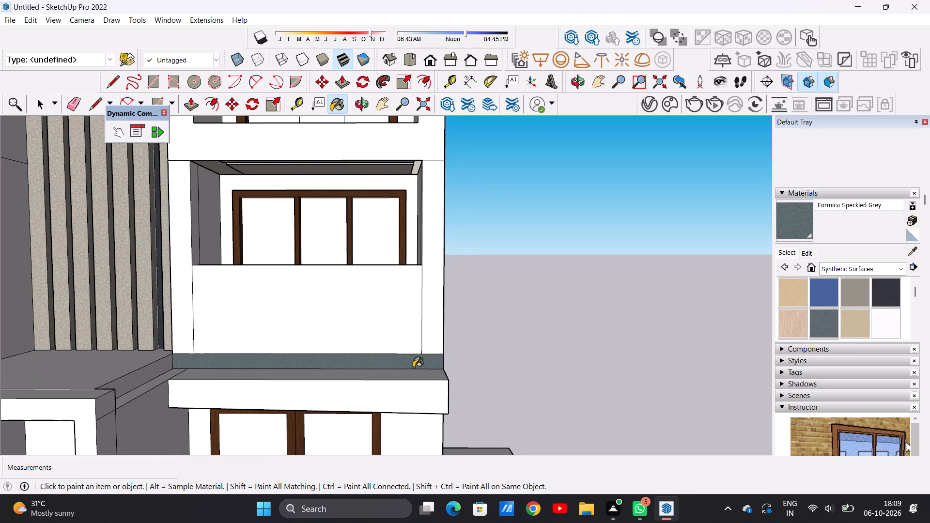
pyautogui.scroll(-3, 413, 368)
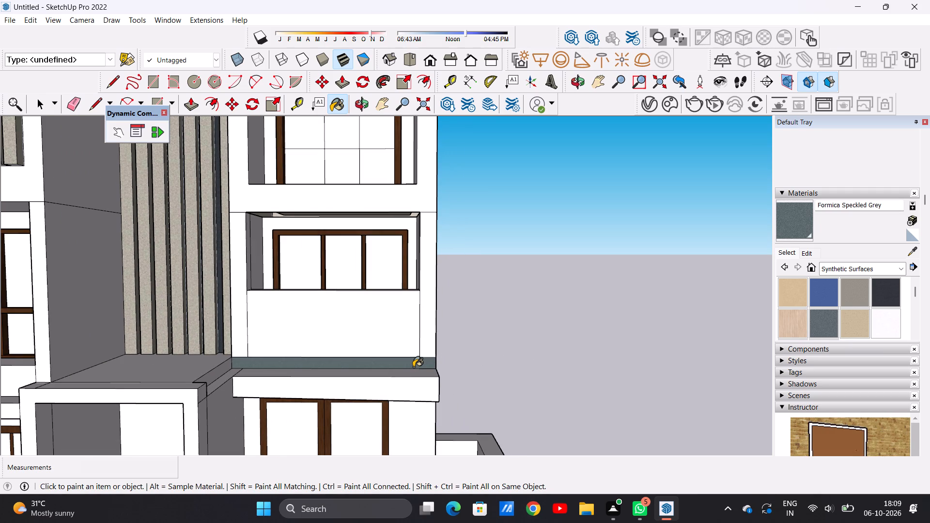
pyautogui.press('space')
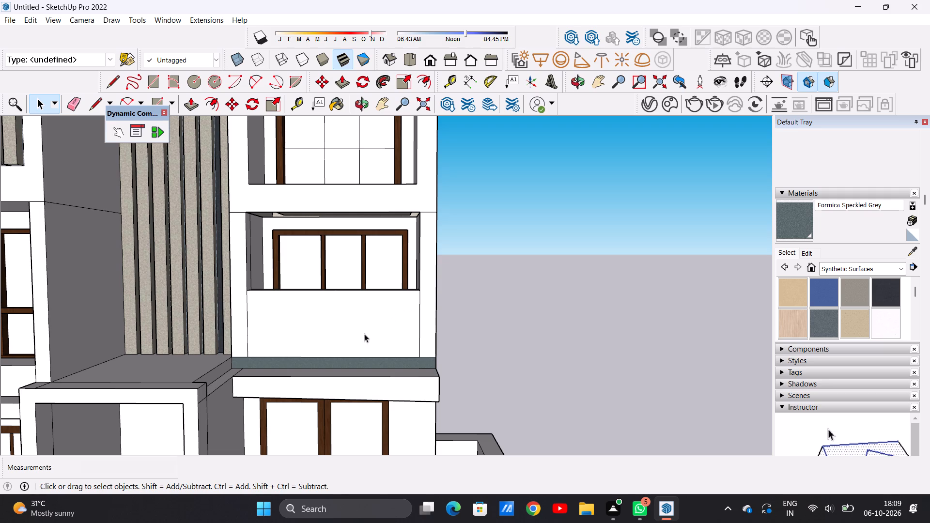
# Paint the front face of the three-pane window's balcony parapet with Translucent Glass Safety from Glass and Mirrors.
pyautogui.click(899, 270)
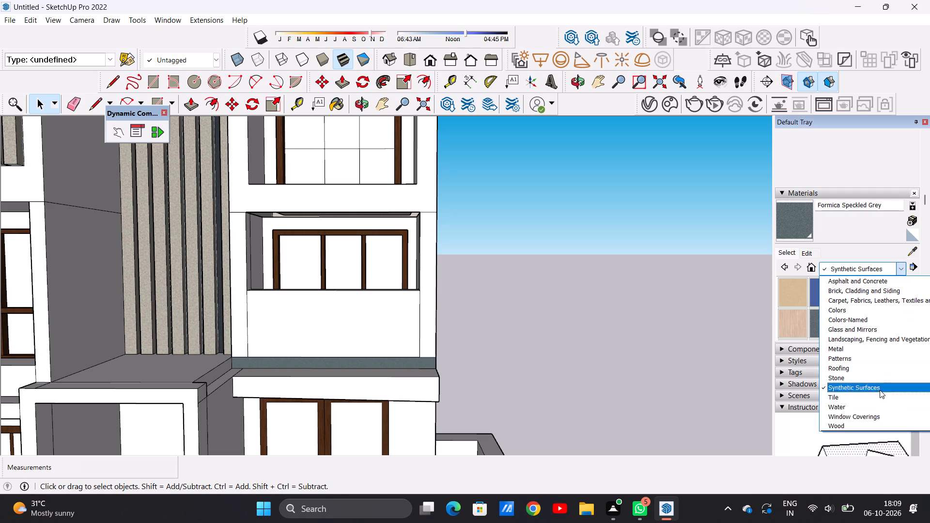
pyautogui.click(846, 326)
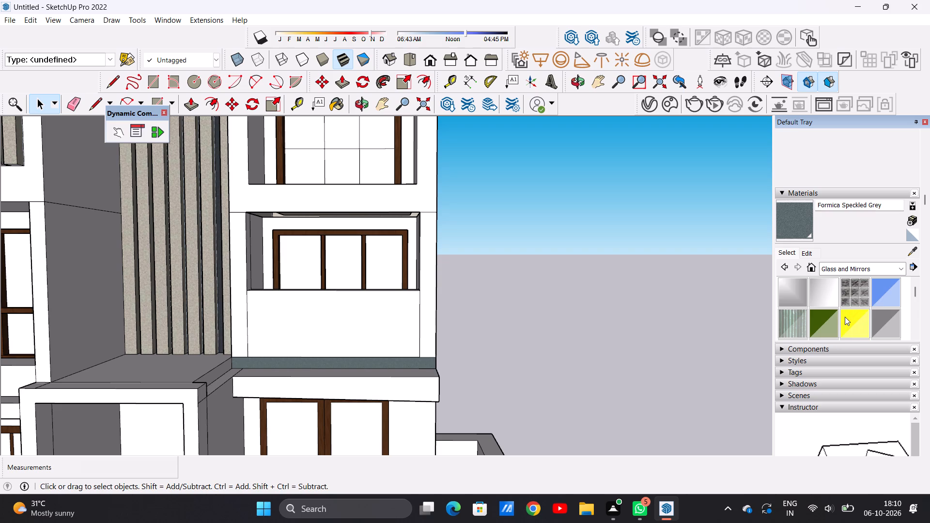
pyautogui.scroll(-1, 845, 317)
pyautogui.click(801, 301)
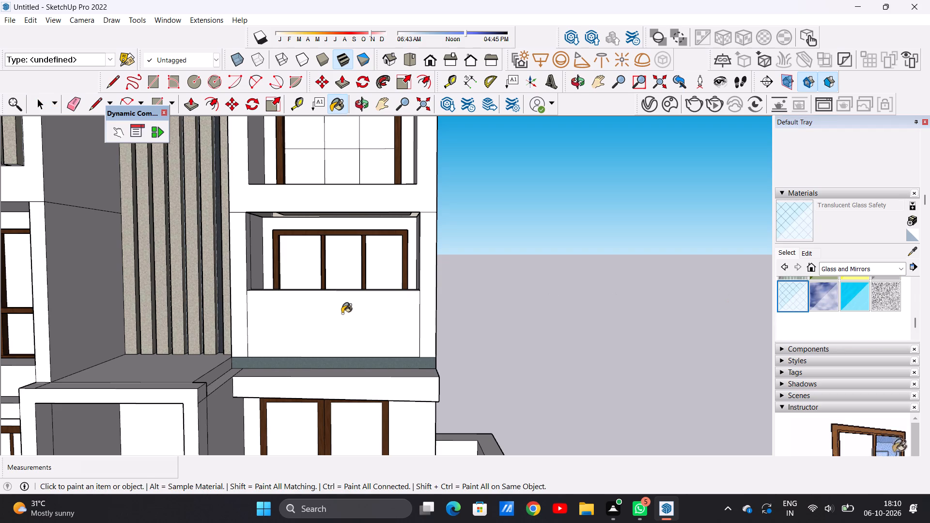
pyautogui.scroll(5, 342, 322)
pyautogui.click(345, 321)
pyautogui.scroll(-7, 388, 319)
# Paint the top face of the three-pane window's balcony parapet with Translucent Glass Safety.
pyautogui.moveTo(378, 324); pyautogui.dragTo(377, 340, button='middle')
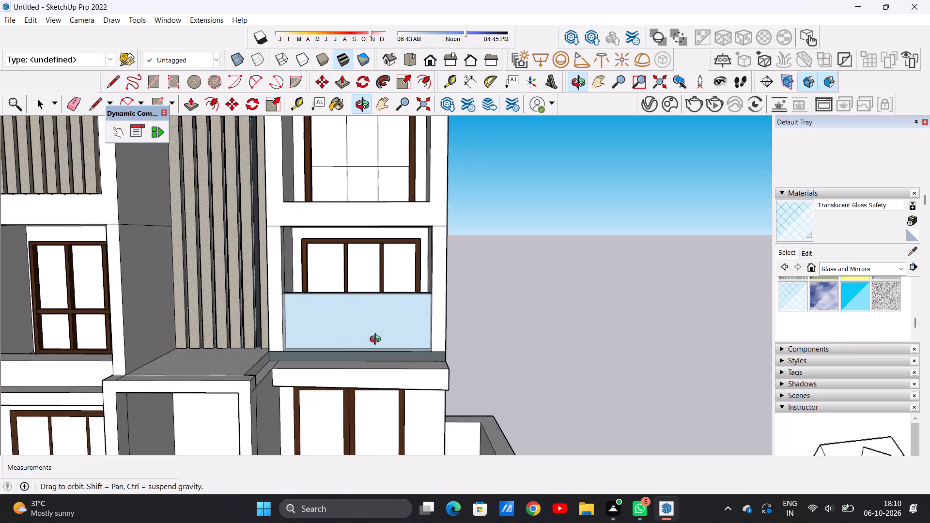
pyautogui.moveTo(377, 340); pyautogui.dragTo(348, 402, button='middle')
pyautogui.scroll(11, 369, 313)
pyautogui.click(383, 277)
pyautogui.scroll(-2, 387, 319)
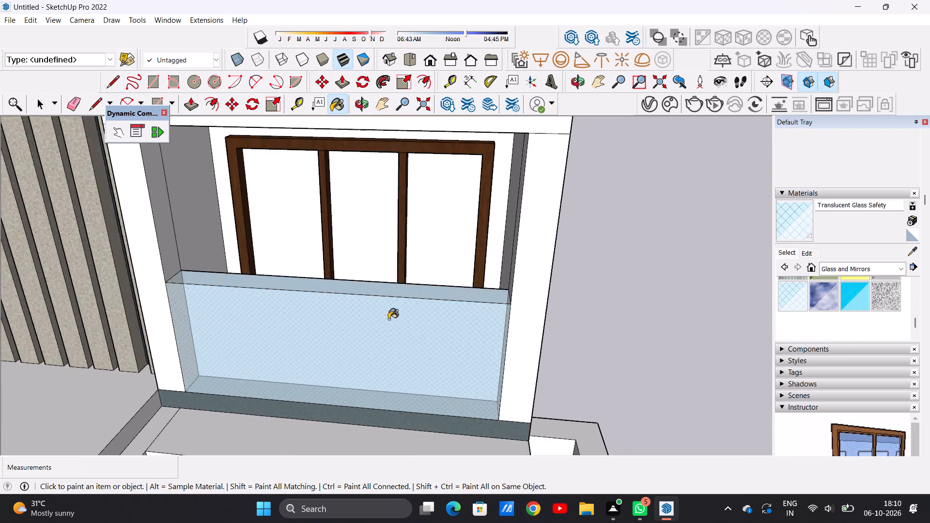
# Paint the inner face of the balcony parapet, facing the three-pane window, with Translucent Glass Safety.
pyautogui.scroll(-4, 388, 319)
pyautogui.moveTo(397, 297); pyautogui.dragTo(279, 354, button='middle')
pyautogui.scroll(1, 279, 354)
pyautogui.scroll(6, 332, 280)
pyautogui.moveTo(340, 281); pyautogui.dragTo(326, 290, button='middle')
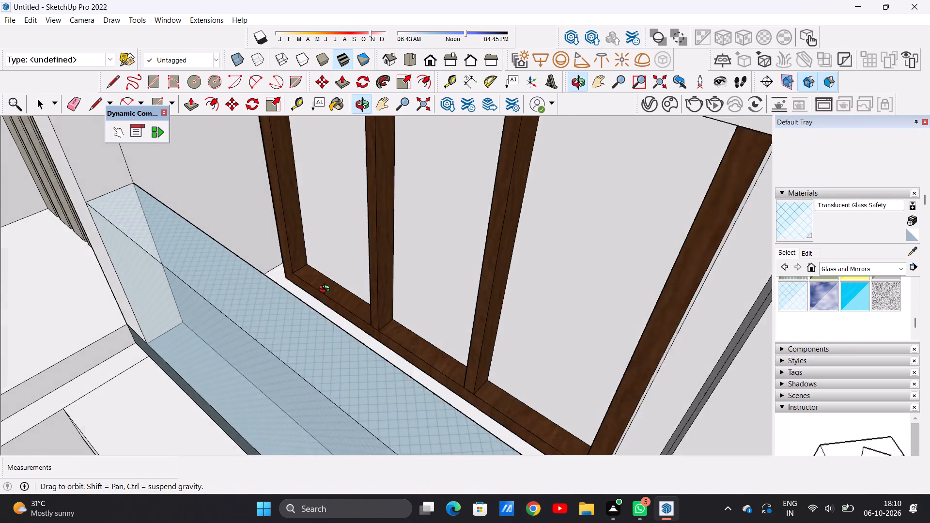
pyautogui.moveTo(326, 290); pyautogui.dragTo(295, 301, button='middle')
pyautogui.scroll(5, 250, 310)
pyautogui.moveTo(262, 328); pyautogui.dragTo(230, 339, button='middle')
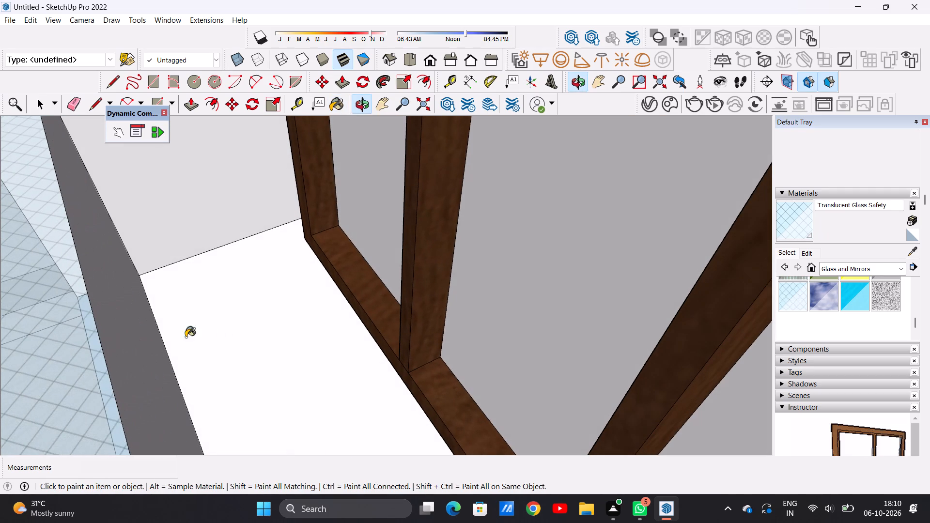
pyautogui.click(117, 338)
pyautogui.press('space')
# Examine the house from the front and at an angle to check the glass parapet and remaining unpainted surfaces.
pyautogui.scroll(-9, 197, 354)
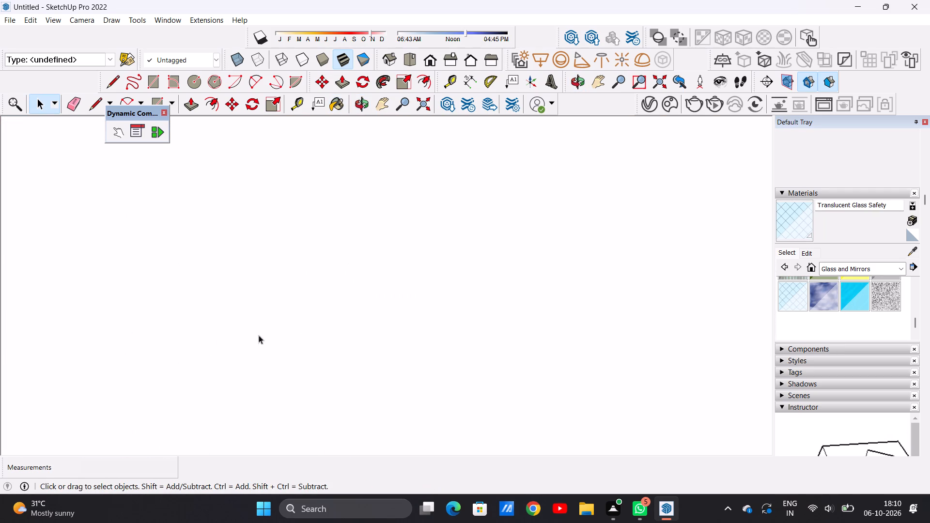
pyautogui.scroll(-3, 259, 335)
pyautogui.click(432, 65)
pyautogui.scroll(-13, 391, 317)
pyautogui.scroll(1, 393, 325)
pyautogui.scroll(-2, 393, 325)
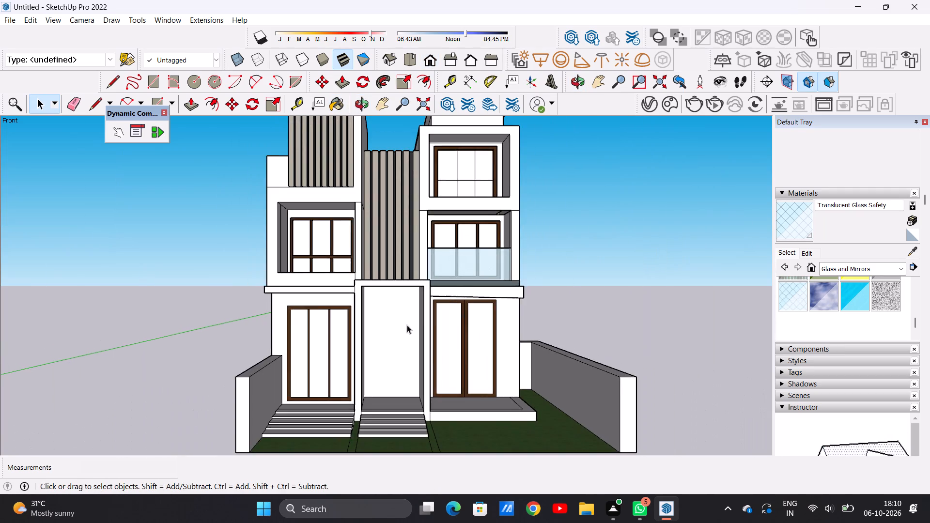
pyautogui.scroll(-3, 474, 304)
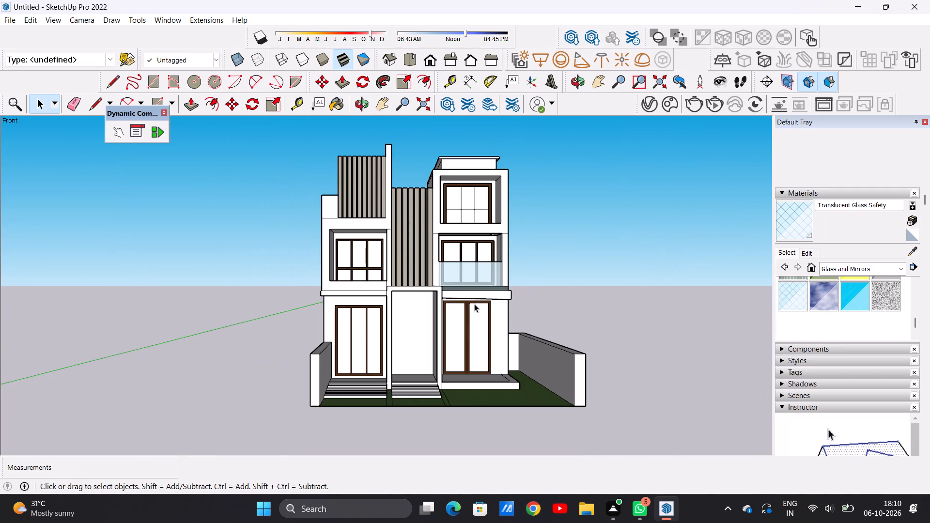
pyautogui.scroll(-2, 511, 267)
pyautogui.scroll(5, 500, 224)
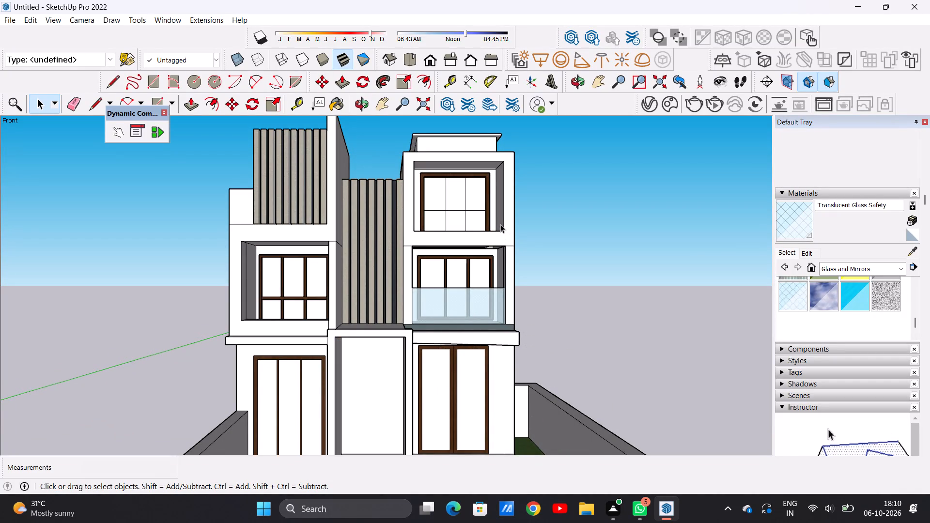
pyautogui.scroll(-5, 500, 224)
pyautogui.scroll(7, 510, 301)
pyautogui.moveTo(505, 289); pyautogui.dragTo(330, 305, button='middle')
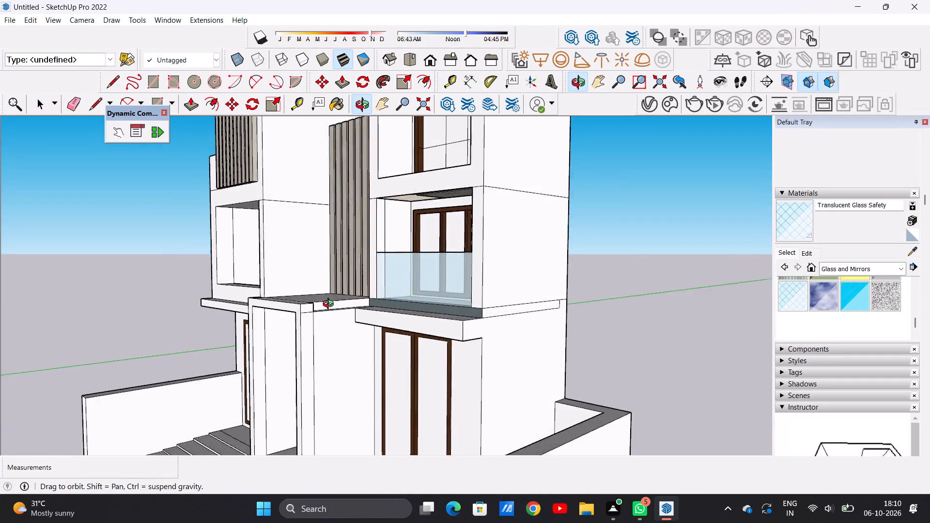
# Paint the six panes of the top-floor window with Translucent Glass Sky Reflection from Glass and Mirrors.
pyautogui.moveTo(330, 305); pyautogui.dragTo(467, 315, button='middle')
pyautogui.scroll(-10, 471, 316)
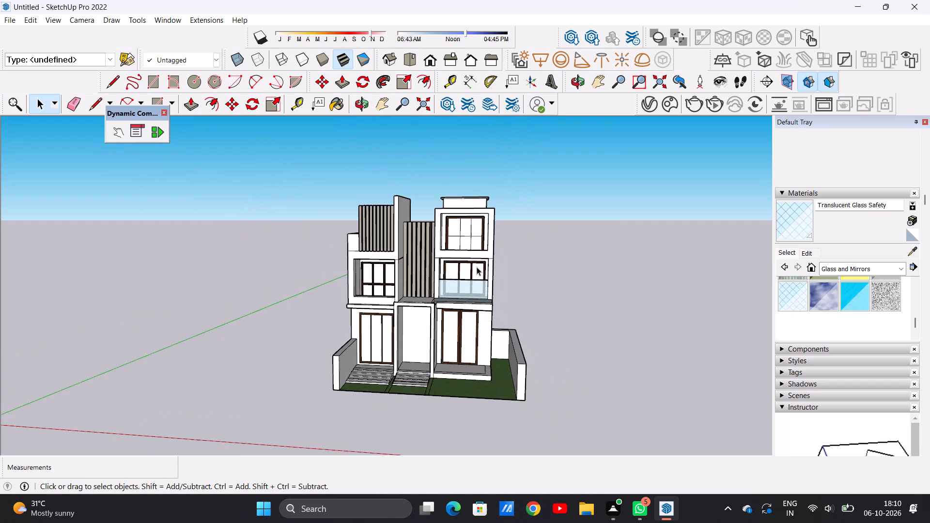
pyautogui.scroll(1, 476, 223)
pyautogui.scroll(-1, 476, 223)
pyautogui.scroll(13, 476, 223)
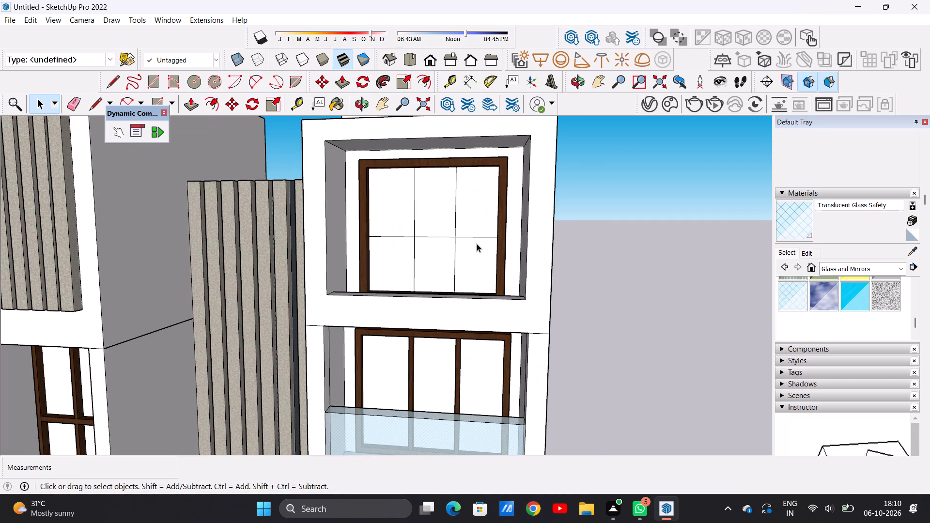
pyautogui.click(821, 297)
pyautogui.scroll(6, 475, 239)
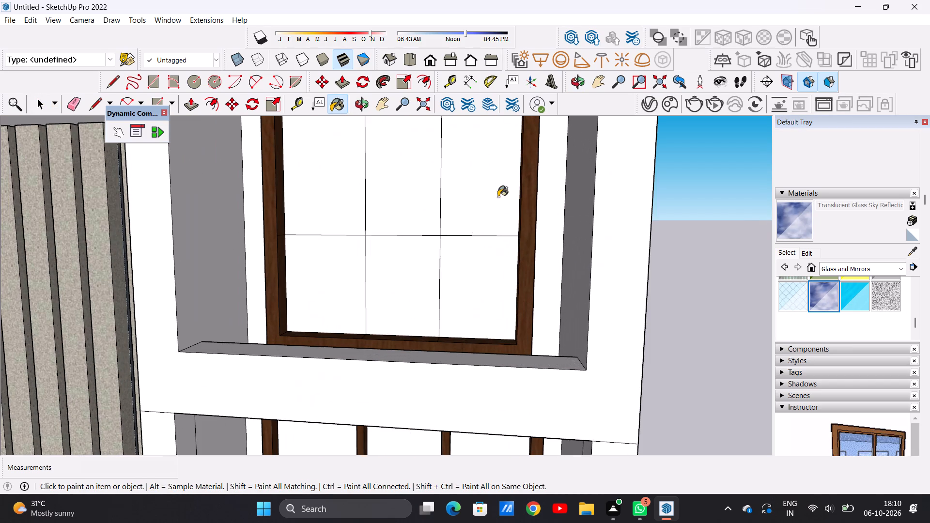
pyautogui.click(304, 189)
pyautogui.click(386, 196)
pyautogui.click(493, 203)
pyautogui.click(493, 259)
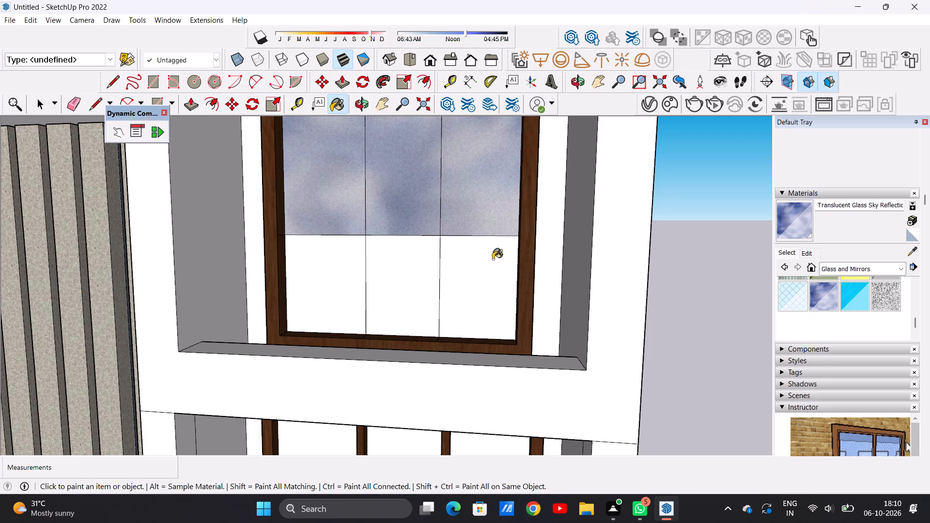
pyautogui.click(429, 270)
pyautogui.click(356, 277)
pyautogui.scroll(-12, 450, 257)
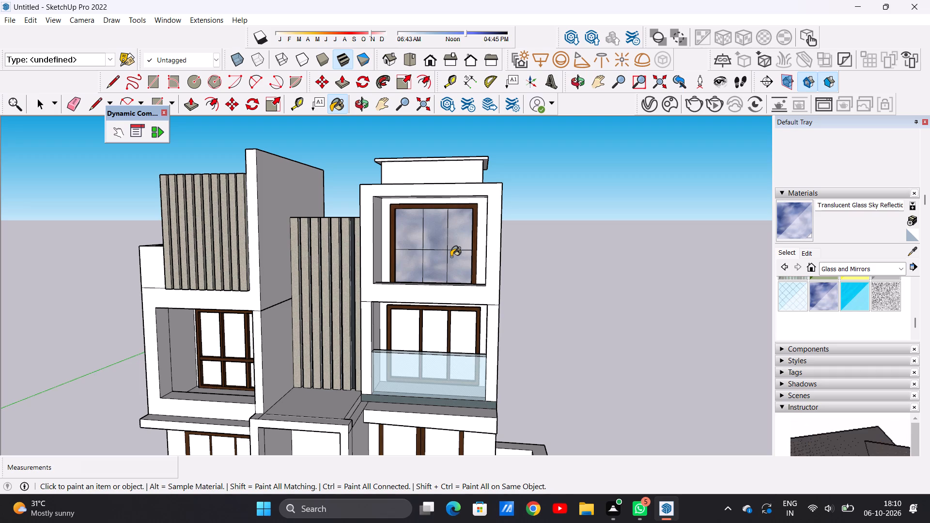
# Paint the three panes of the middle-floor window behind the glass parapet with Translucent Glass Safety.
pyautogui.click(793, 291)
pyautogui.scroll(4, 439, 353)
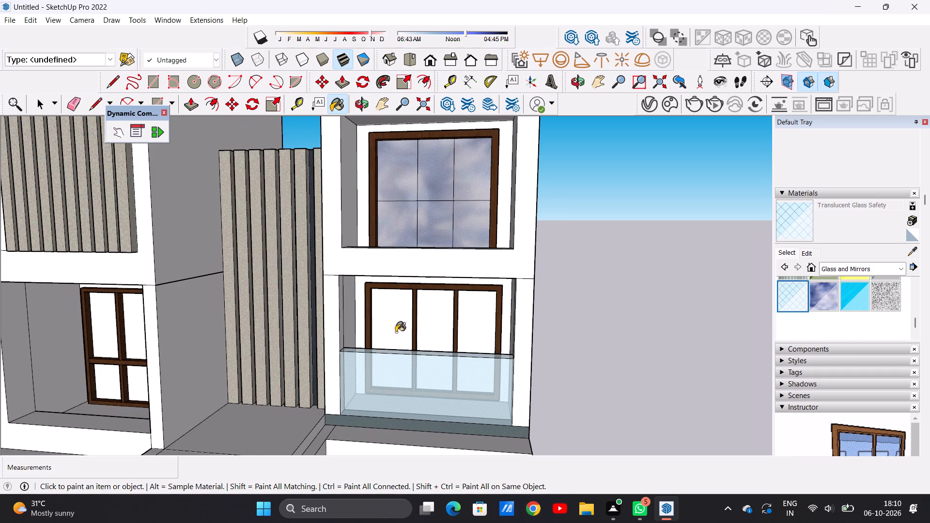
pyautogui.click(391, 316)
pyautogui.click(436, 317)
pyautogui.click(476, 318)
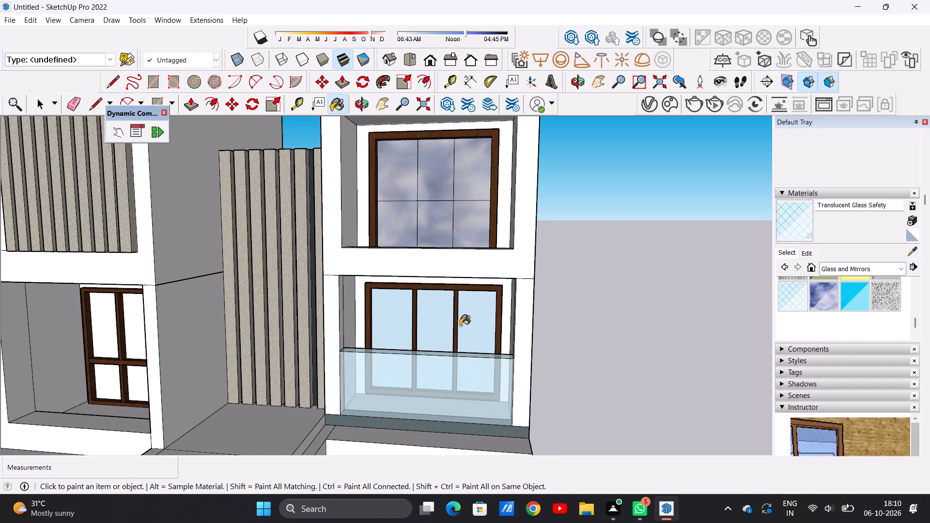
pyautogui.scroll(11, 460, 325)
pyautogui.scroll(-18, 460, 325)
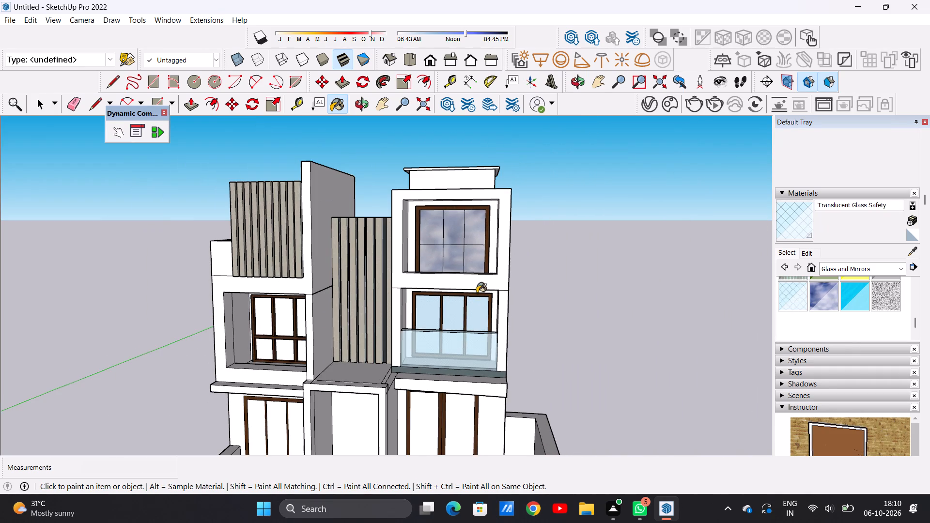
# Examine the ground-floor double door up close and the whole front facade for remaining unpainted panels.
pyautogui.scroll(-5, 477, 293)
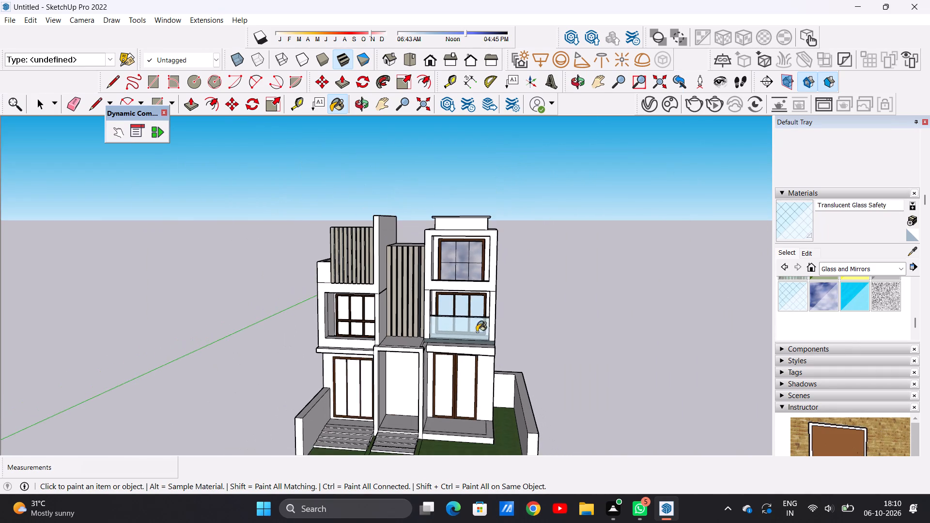
pyautogui.scroll(13, 468, 397)
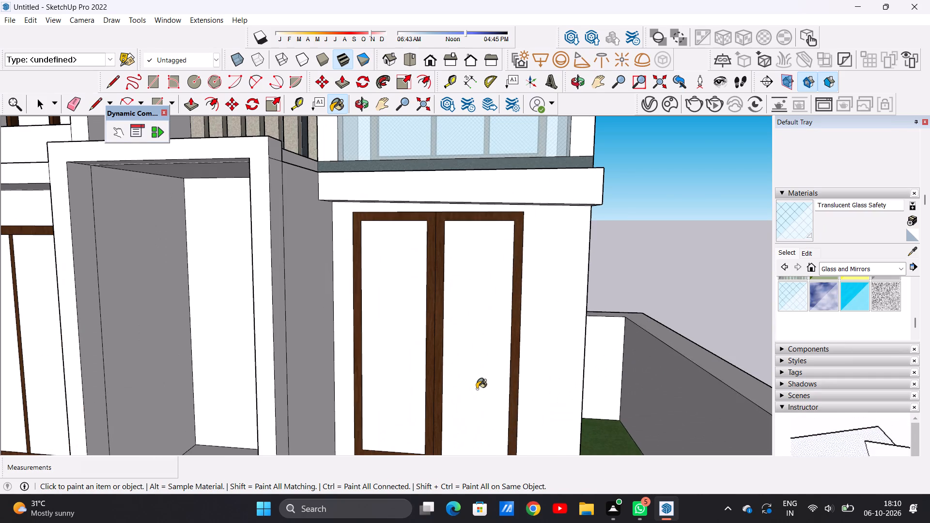
pyautogui.scroll(3, 477, 389)
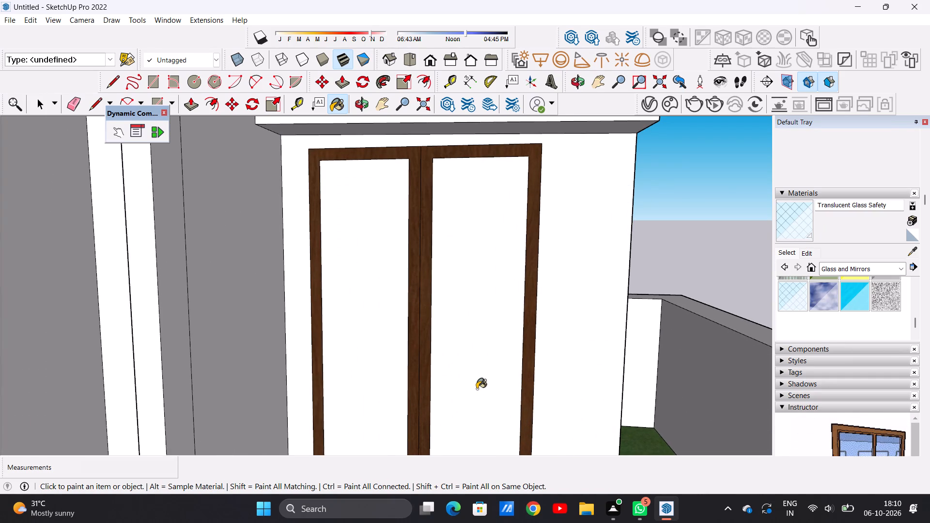
pyautogui.press('space')
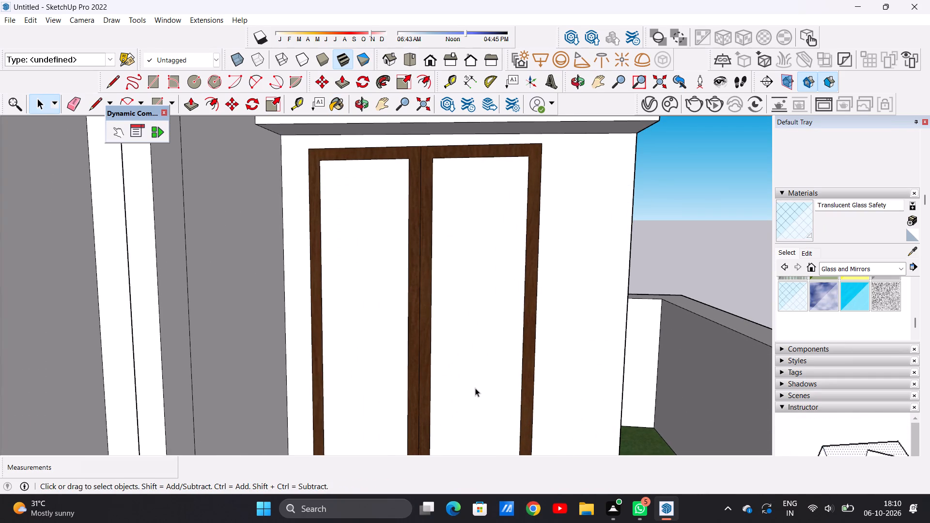
pyautogui.scroll(-10, 479, 383)
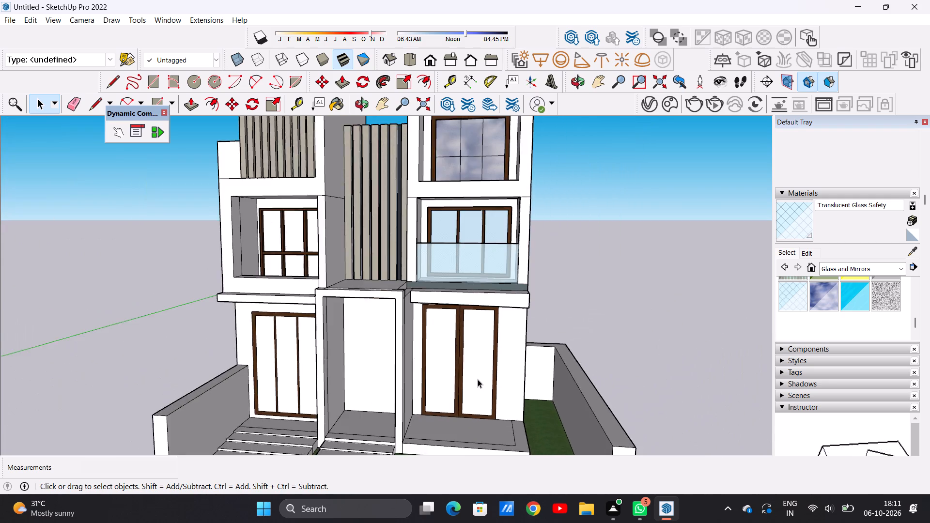
pyautogui.scroll(-4, 478, 379)
pyautogui.moveTo(486, 373); pyautogui.dragTo(512, 356, button='middle')
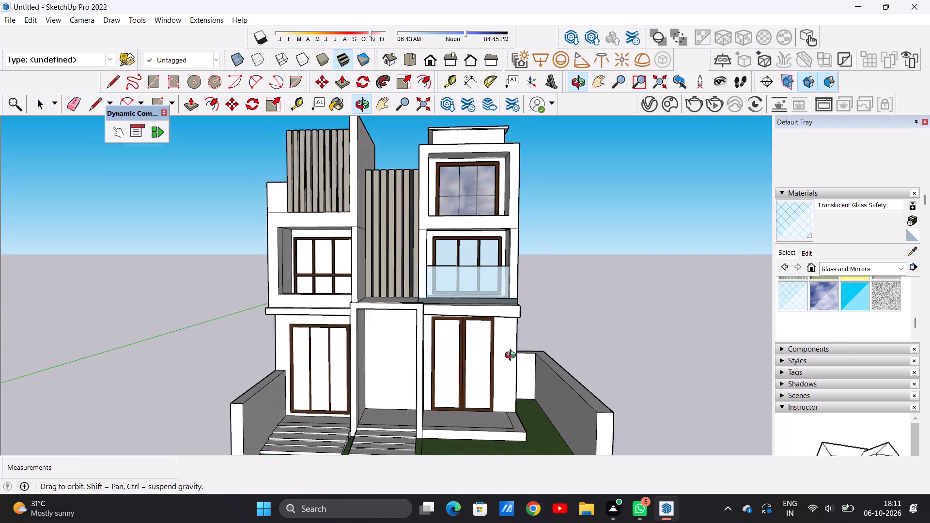
pyautogui.moveTo(512, 356); pyautogui.dragTo(514, 356, button='middle')
pyautogui.moveTo(514, 356); pyautogui.dragTo(512, 355, button='middle')
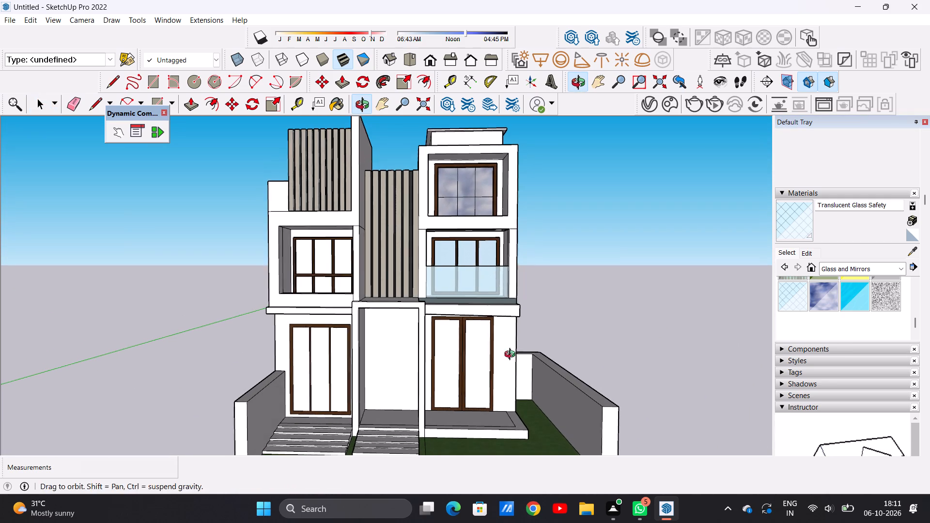
pyautogui.moveTo(512, 355); pyautogui.dragTo(508, 355, button='middle')
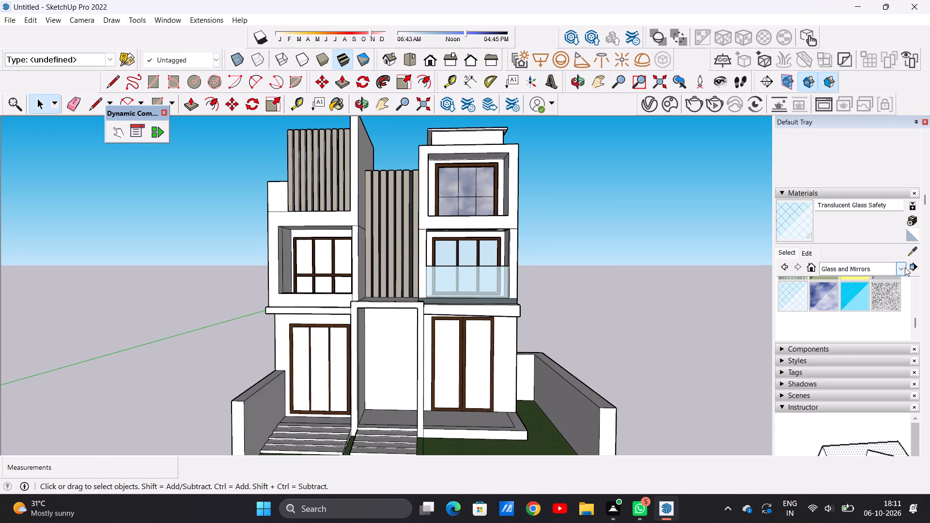
# Paint both panels of the ground-floor double door with Blinds Cellular White from Window Coverings.
pyautogui.click(905, 267)
pyautogui.click(858, 416)
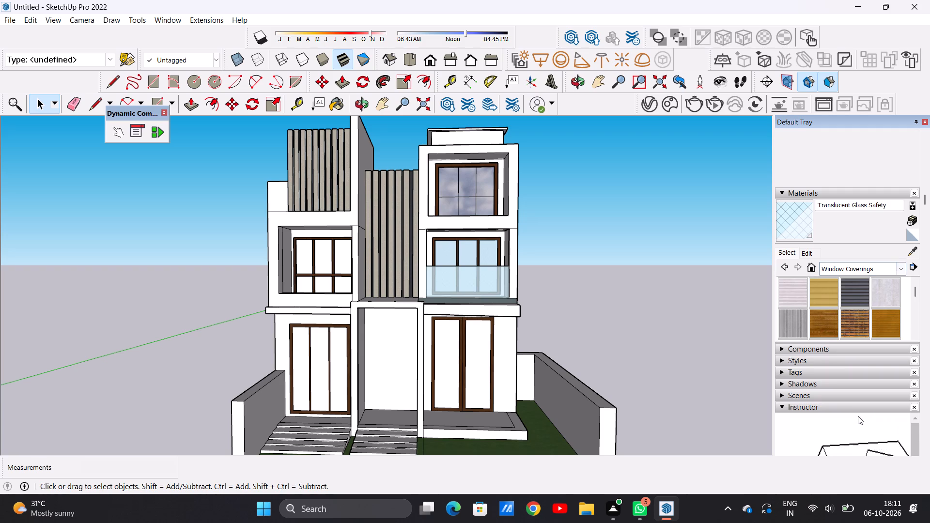
pyautogui.click(787, 294)
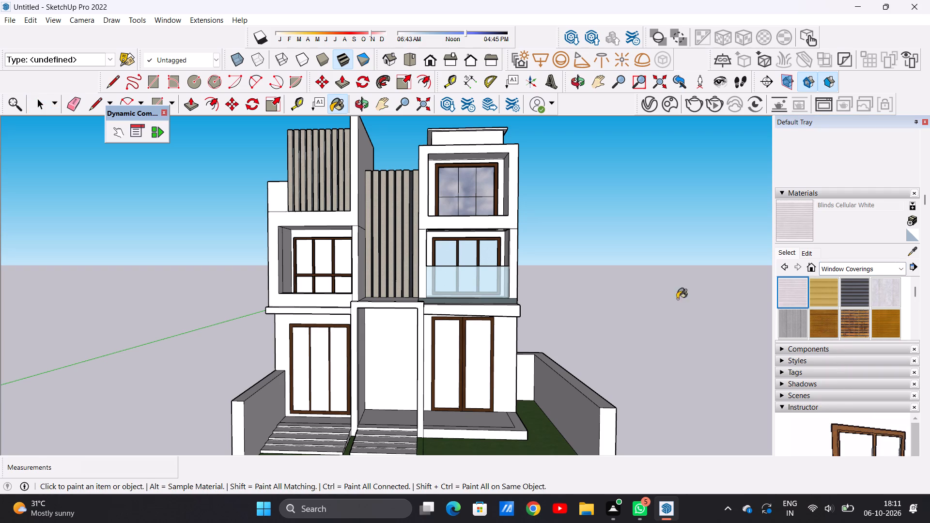
pyautogui.scroll(6, 446, 368)
pyautogui.click(499, 353)
pyautogui.click(450, 360)
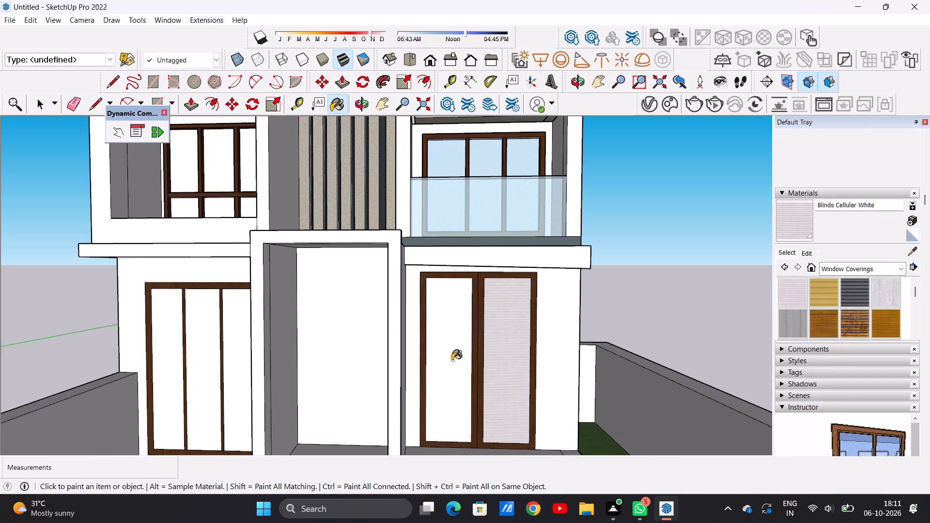
# Paint the three panels of the ground-floor opening above the wide steps with Blinds Cellular White.
pyautogui.scroll(6, 494, 367)
pyautogui.scroll(-12, 494, 367)
pyautogui.scroll(5, 300, 371)
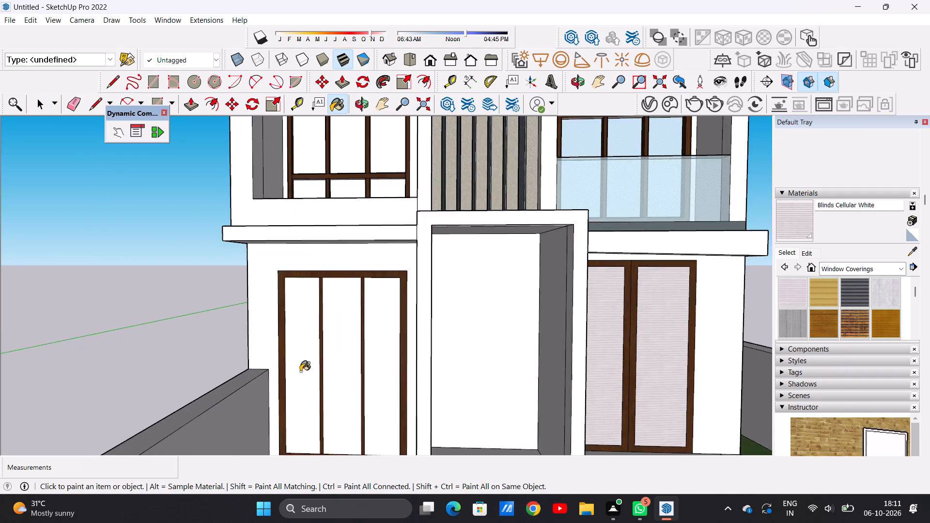
pyautogui.scroll(4, 300, 371)
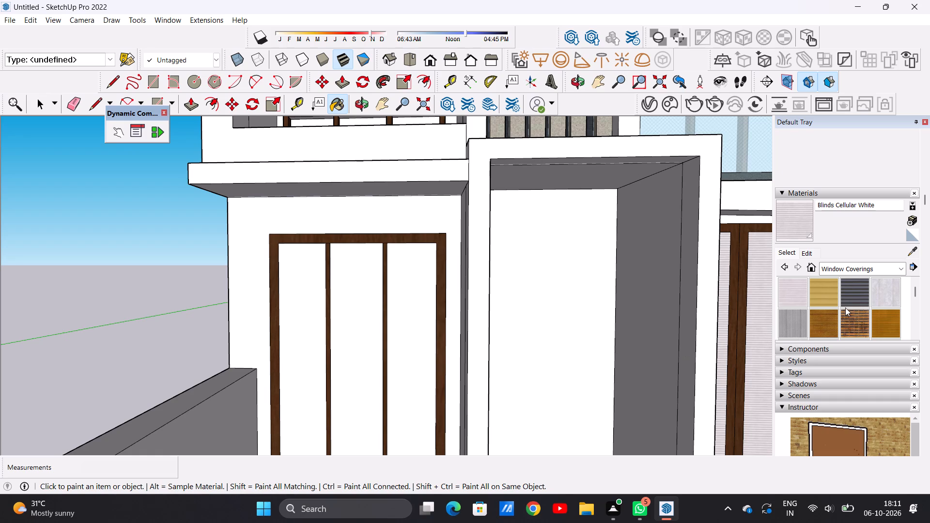
pyautogui.scroll(-1, 845, 308)
pyautogui.scroll(1, 845, 308)
pyautogui.click(791, 304)
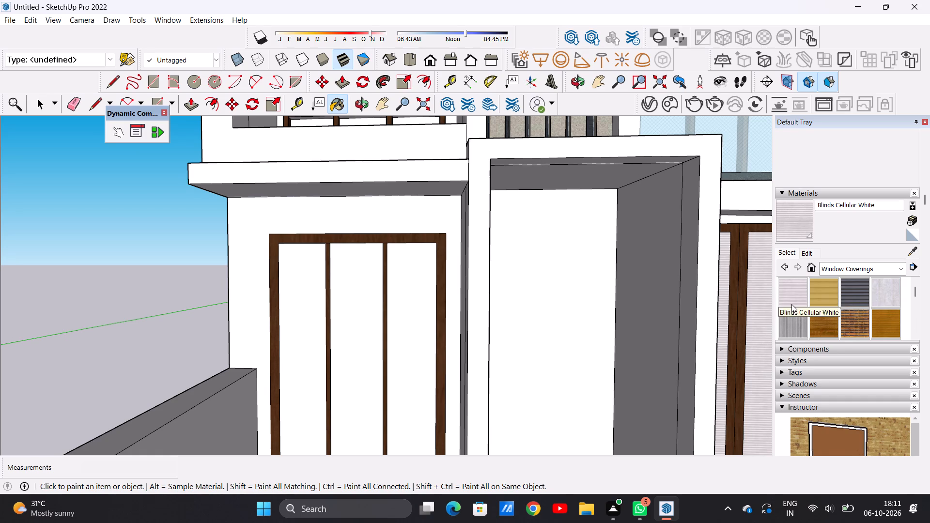
pyautogui.scroll(5, 212, 352)
pyautogui.click(360, 332)
pyautogui.click(466, 338)
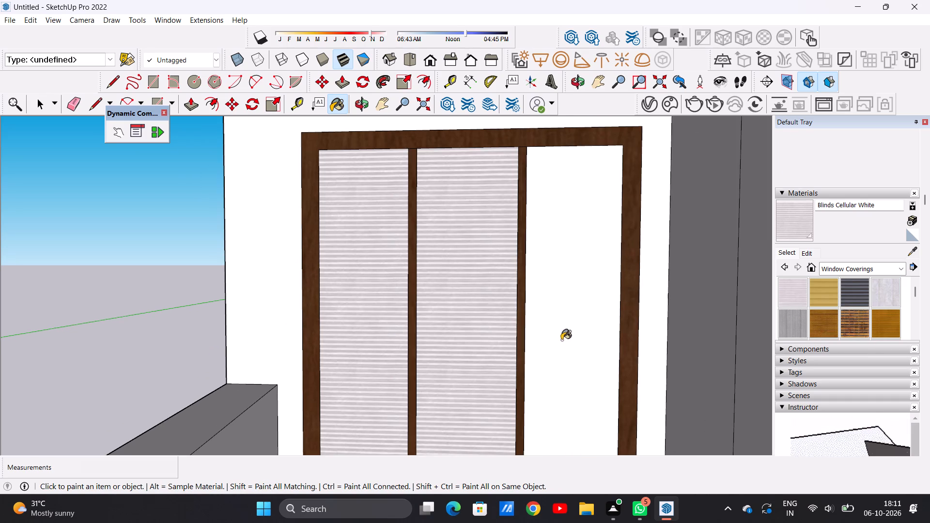
pyautogui.click(562, 340)
pyautogui.scroll(-20, 419, 347)
pyautogui.scroll(-2, 419, 347)
pyautogui.scroll(7, 526, 343)
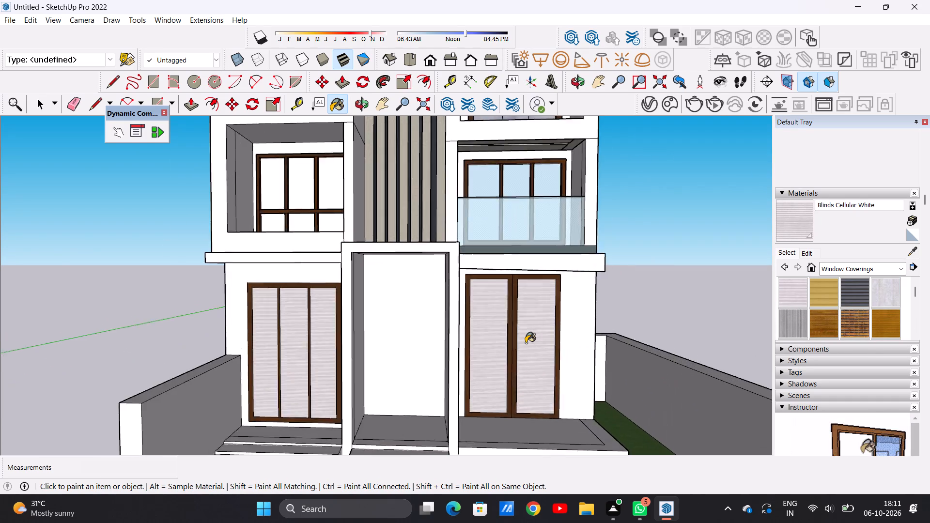
pyautogui.scroll(4, 526, 343)
pyautogui.press('space')
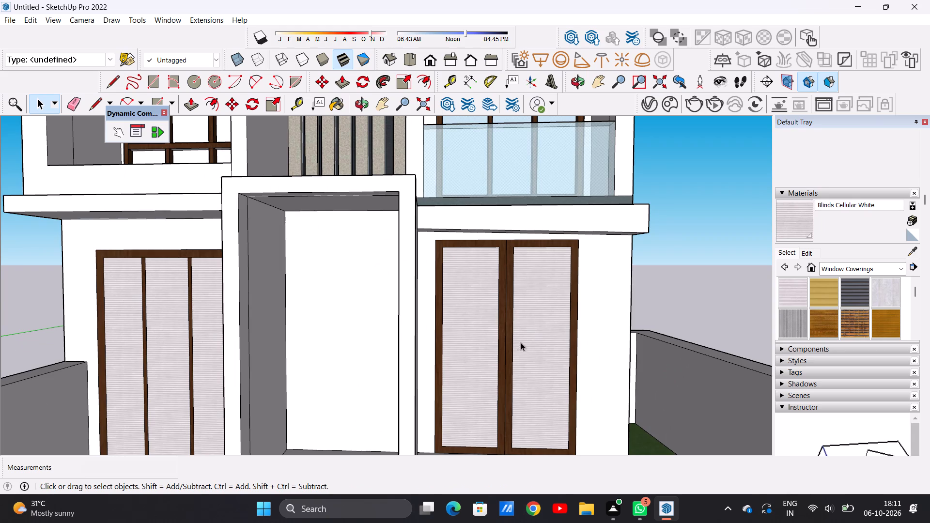
# Examine the front facade to check the ground-floor blinds and the window panes that are still unpainted.
pyautogui.scroll(-4, 509, 342)
pyautogui.scroll(-2, 452, 347)
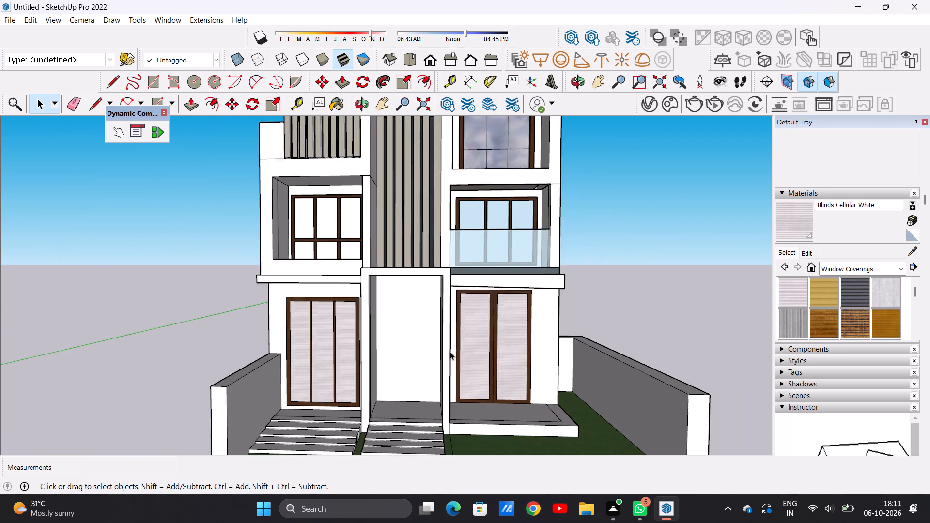
pyautogui.scroll(-4, 450, 352)
pyautogui.scroll(1, 483, 354)
pyautogui.moveTo(483, 354); pyautogui.dragTo(484, 371, button='middle')
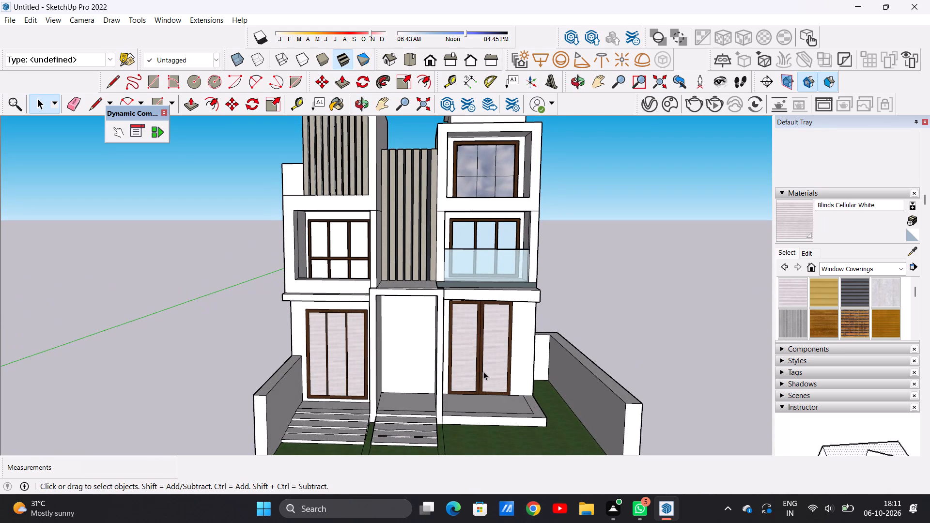
pyautogui.scroll(-5, 483, 371)
pyautogui.moveTo(480, 357); pyautogui.dragTo(468, 331, button='middle')
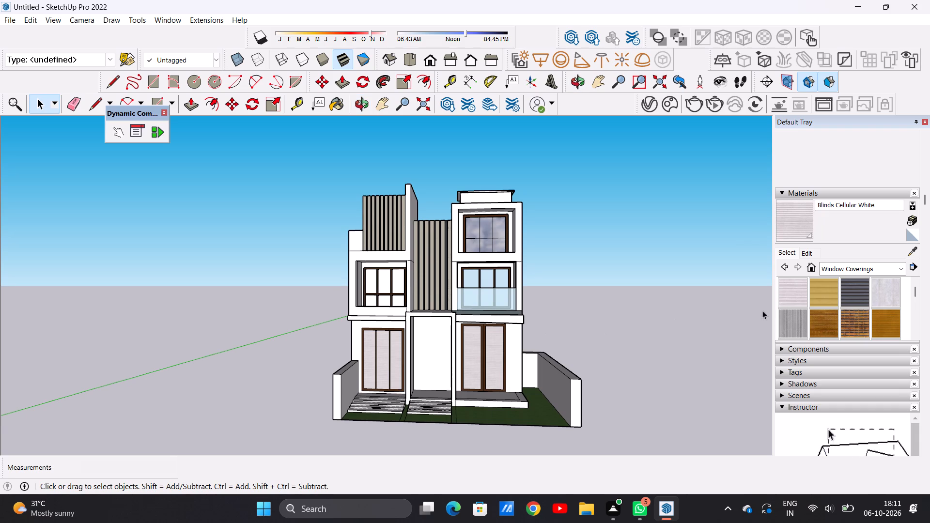
# Paint the six panes of the recessed middle-floor window on the other side of the slats with Translucent Glass Blue from Glass and Mirrors.
pyautogui.click(896, 269)
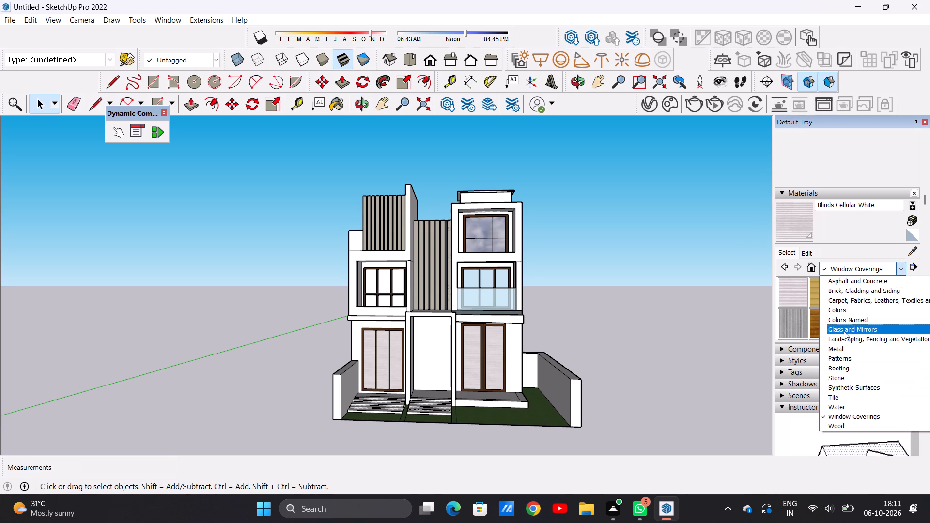
pyautogui.click(844, 327)
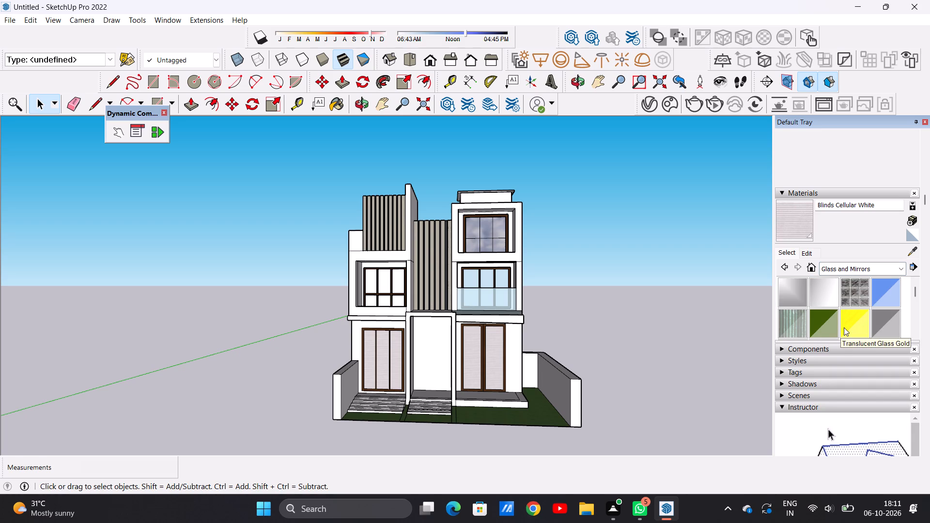
pyautogui.scroll(-1, 835, 325)
pyautogui.scroll(2, 835, 322)
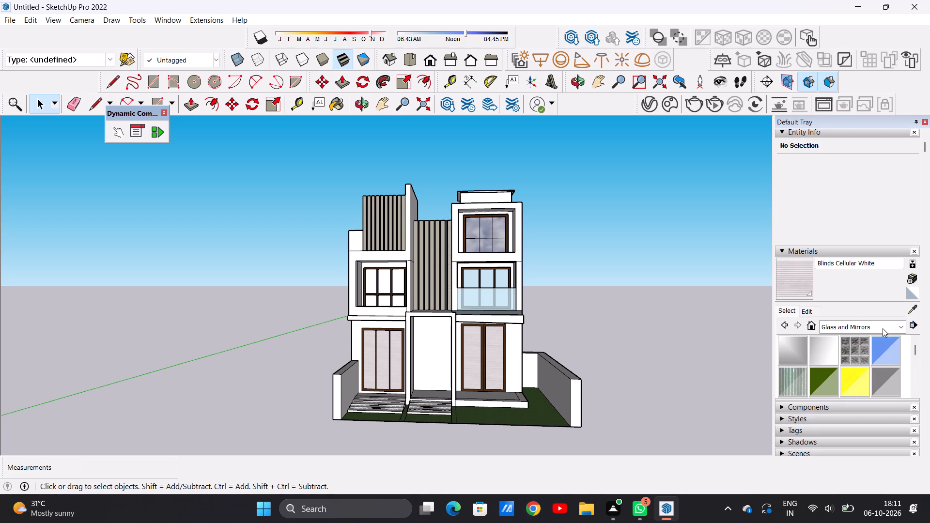
pyautogui.click(887, 349)
pyautogui.scroll(11, 394, 319)
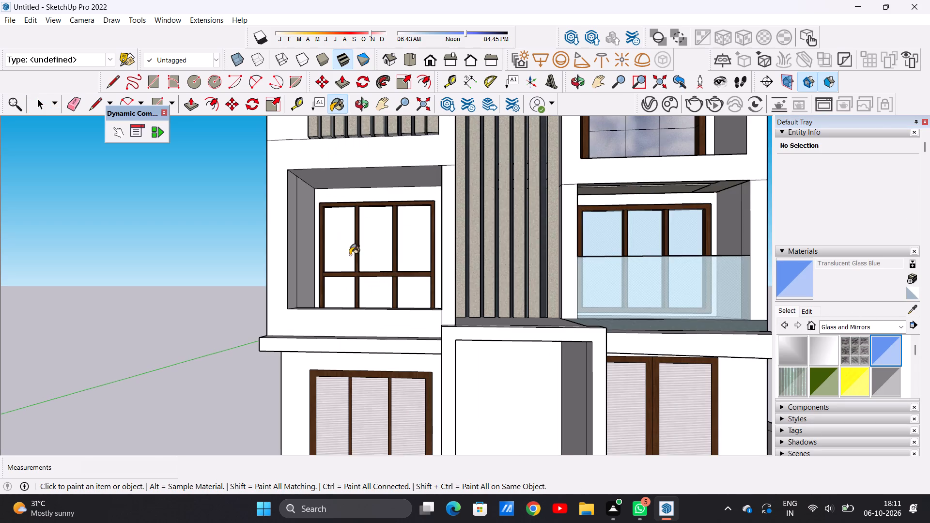
pyautogui.click(340, 249)
pyautogui.click(368, 246)
pyautogui.click(405, 246)
pyautogui.click(410, 282)
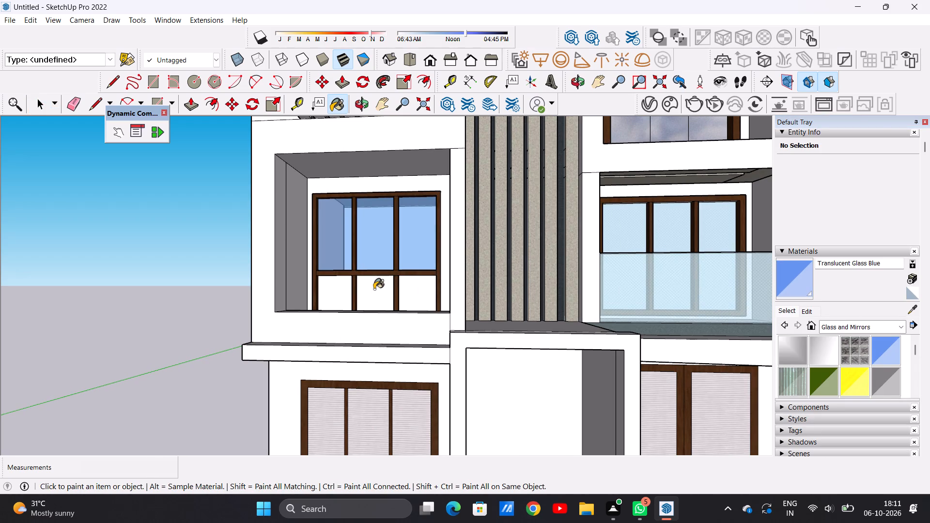
pyautogui.click(374, 289)
pyautogui.click(344, 292)
pyautogui.scroll(-11, 343, 292)
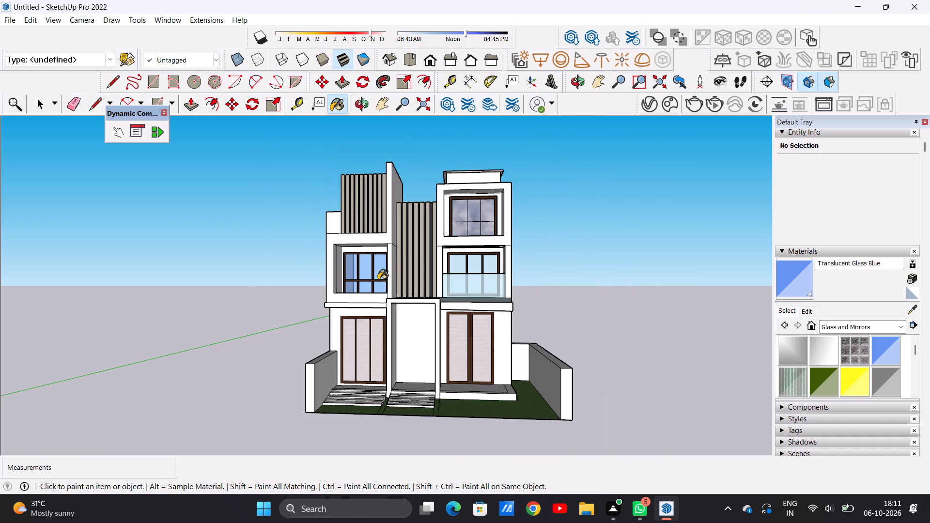
pyautogui.scroll(-1, 379, 280)
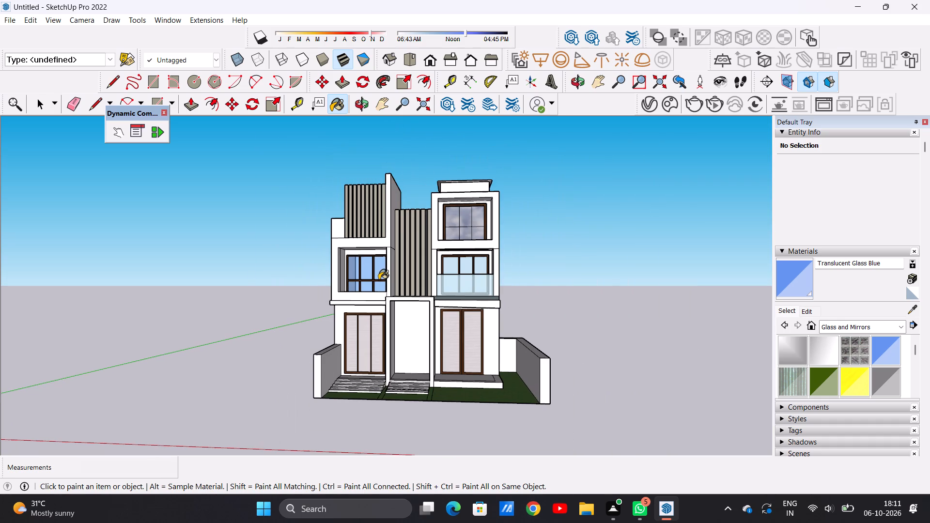
# Examine the front facade from several distances and angles to check the painted windows, slats and entrance for unfinished surfaces.
pyautogui.scroll(7, 391, 361)
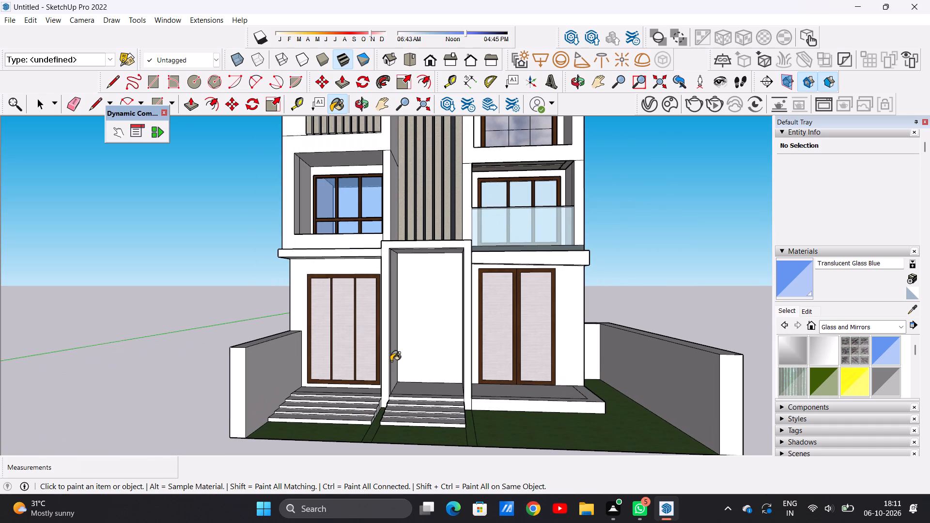
pyautogui.scroll(3, 391, 361)
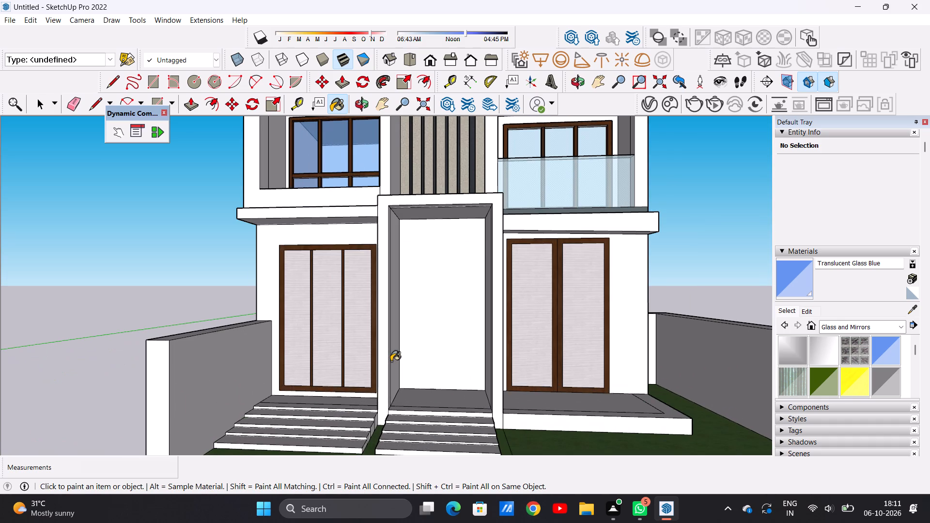
pyautogui.scroll(-8, 391, 361)
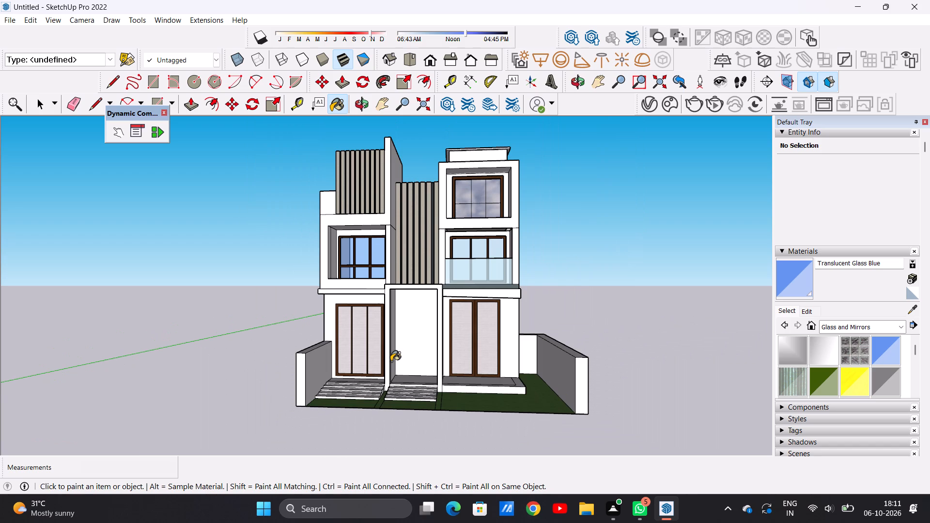
pyautogui.scroll(-5, 391, 361)
pyautogui.scroll(7, 467, 261)
pyautogui.moveTo(426, 268); pyautogui.dragTo(439, 270, button='middle')
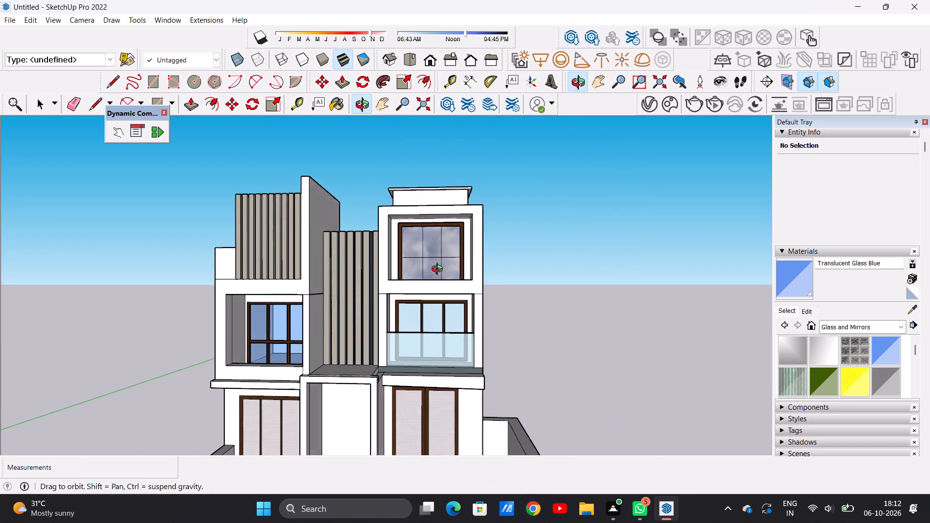
pyautogui.moveTo(439, 270); pyautogui.dragTo(488, 281, button='middle')
pyautogui.scroll(-11, 354, 287)
pyautogui.scroll(7, 365, 288)
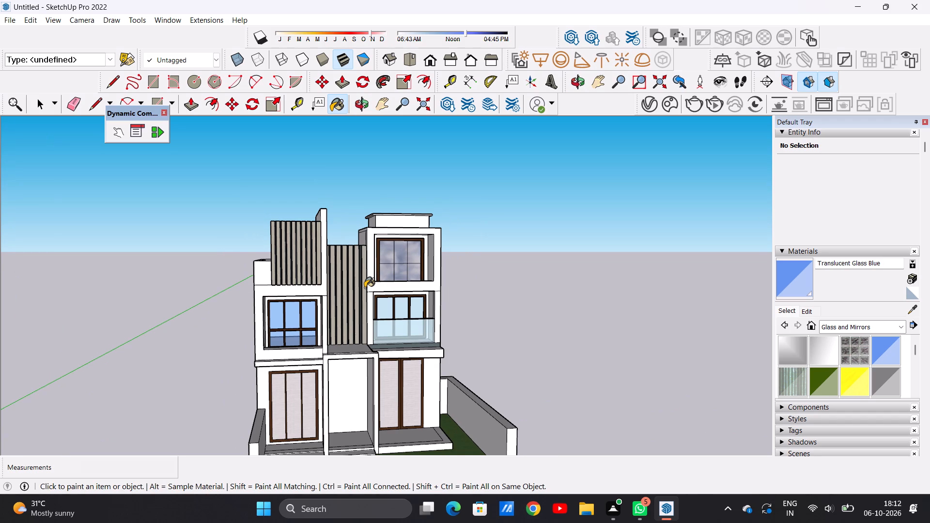
pyautogui.scroll(-3, 365, 288)
pyautogui.scroll(7, 372, 322)
pyautogui.scroll(-4, 365, 234)
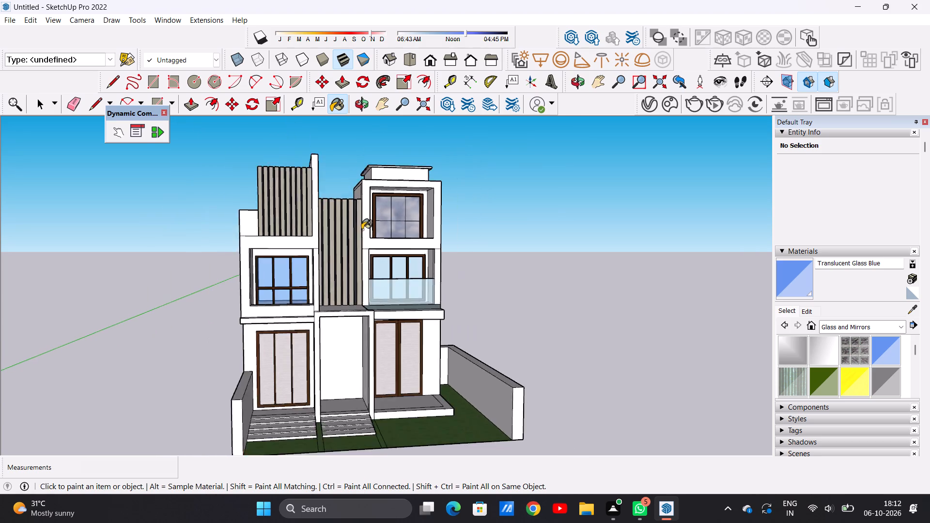
pyautogui.scroll(-4, 362, 230)
pyautogui.moveTo(415, 321); pyautogui.dragTo(377, 340, button='middle')
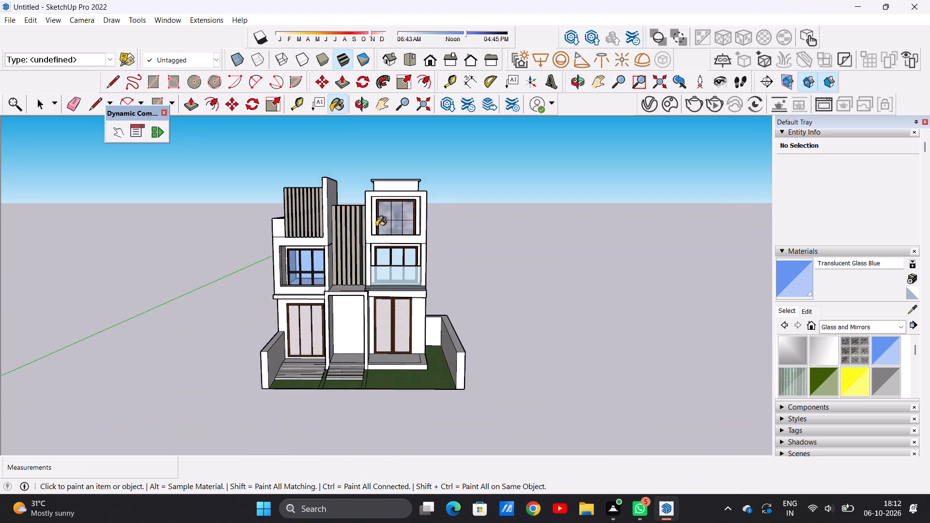
pyautogui.scroll(12, 376, 227)
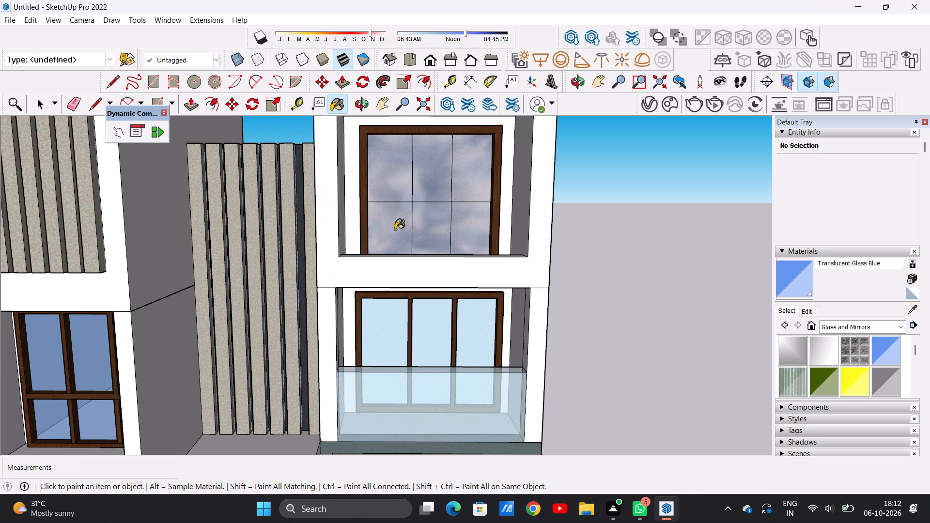
pyautogui.scroll(-10, 395, 230)
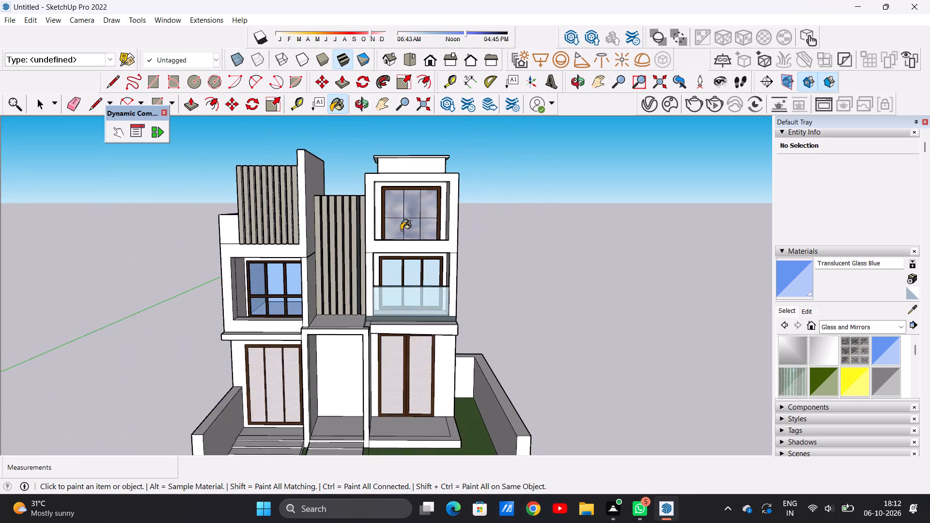
pyautogui.scroll(-3, 401, 230)
pyautogui.scroll(7, 414, 237)
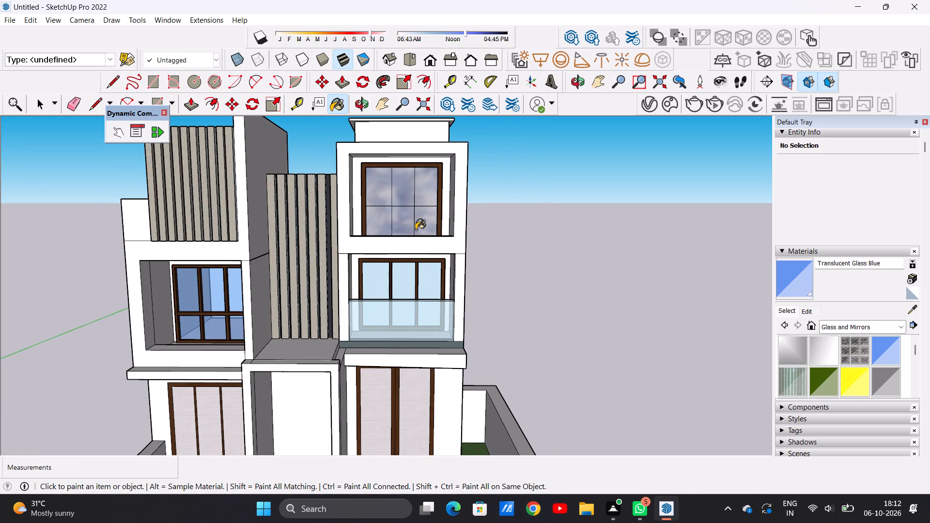
pyautogui.scroll(-5, 421, 230)
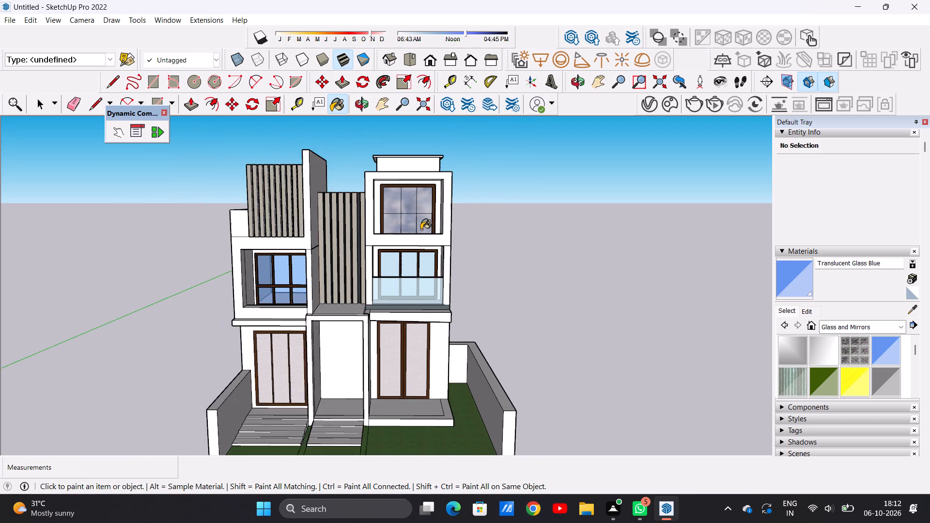
pyautogui.scroll(-2, 421, 230)
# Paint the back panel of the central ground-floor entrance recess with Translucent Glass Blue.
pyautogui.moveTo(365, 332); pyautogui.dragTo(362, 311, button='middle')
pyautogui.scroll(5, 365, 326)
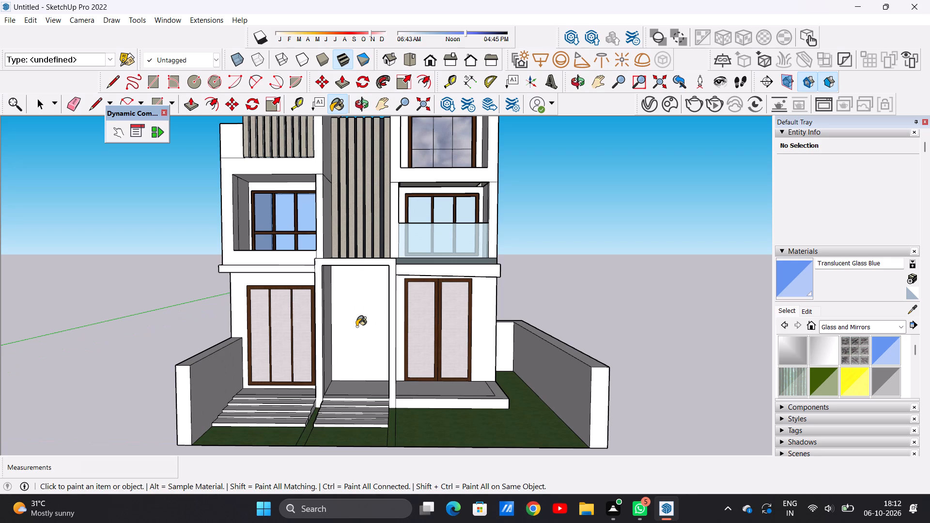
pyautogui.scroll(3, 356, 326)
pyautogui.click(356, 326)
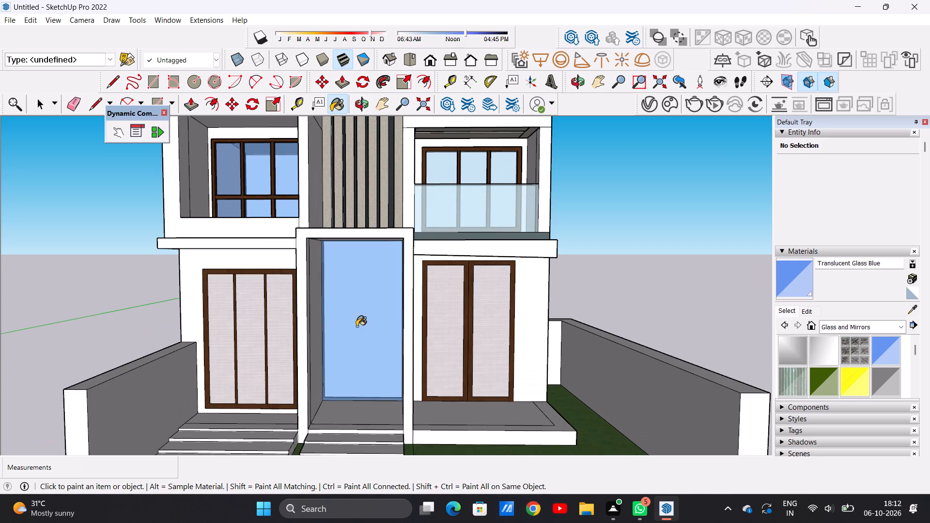
# Paint the back panel of the central ground-floor entrance recess with Translucent Glass Safety from Glass and Mirrors.
pyautogui.scroll(-9, 356, 326)
pyautogui.moveTo(351, 344); pyautogui.dragTo(351, 341, button='middle')
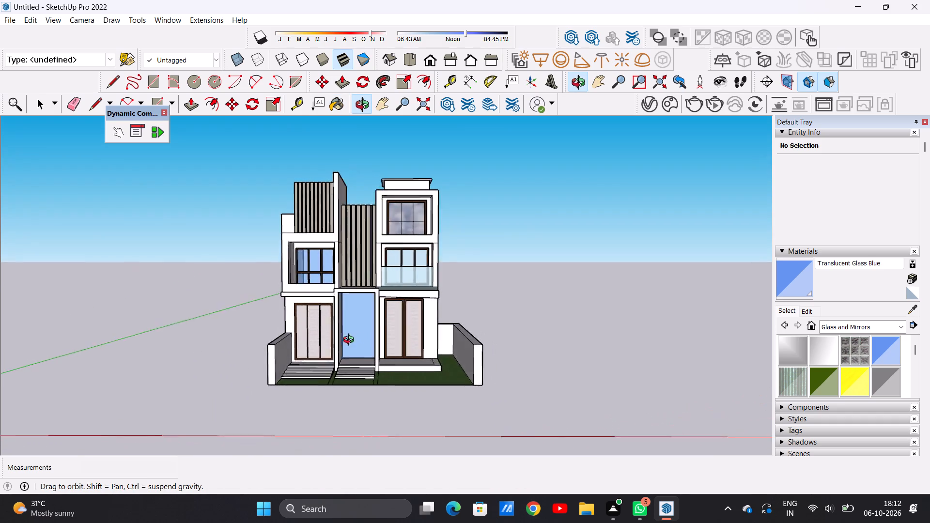
pyautogui.moveTo(351, 341); pyautogui.dragTo(356, 357, button='middle')
pyautogui.scroll(-2, 801, 371)
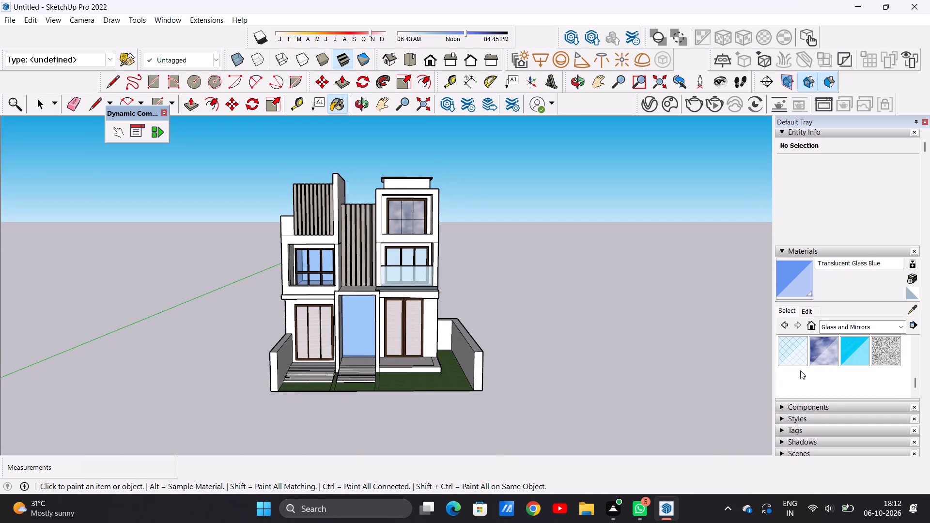
pyautogui.click(791, 357)
pyautogui.scroll(6, 405, 358)
pyautogui.click(332, 328)
pyautogui.scroll(-5, 340, 352)
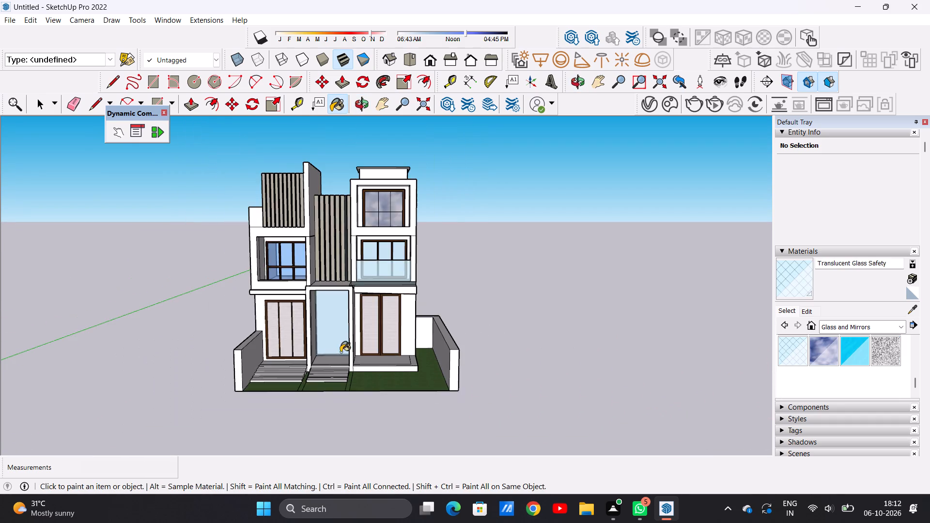
# Examine the whole front facade to review the entrance glass against the neighbouring windows and blinds.
pyautogui.scroll(-1, 341, 352)
pyautogui.moveTo(328, 345); pyautogui.dragTo(354, 320, button='middle')
pyautogui.scroll(1, 334, 345)
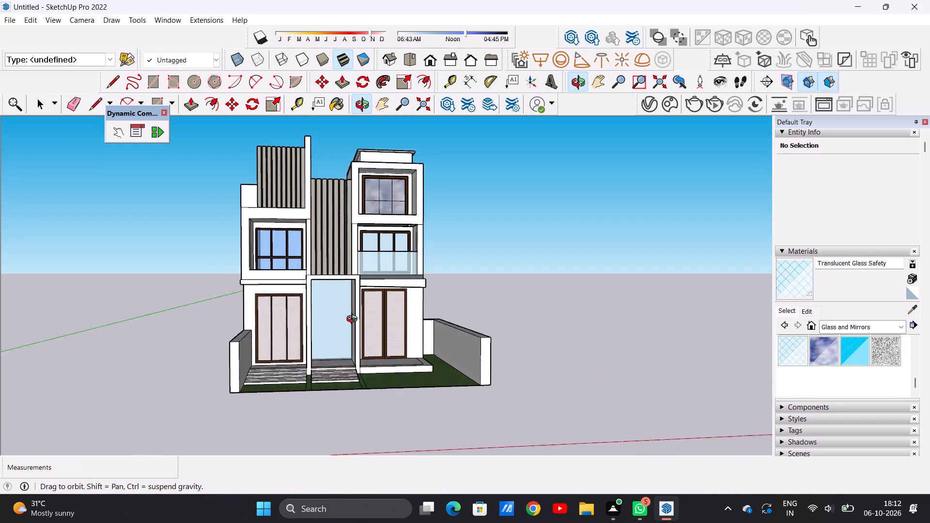
pyautogui.moveTo(354, 320); pyautogui.dragTo(335, 340, button='middle')
pyautogui.scroll(-8, 350, 342)
pyautogui.scroll(8, 325, 354)
pyautogui.scroll(-5, 330, 351)
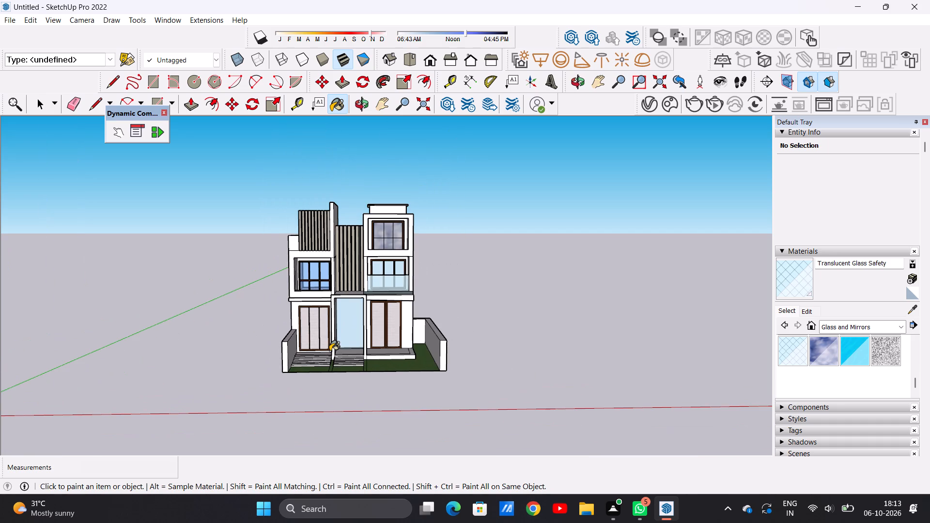
pyautogui.press('space')
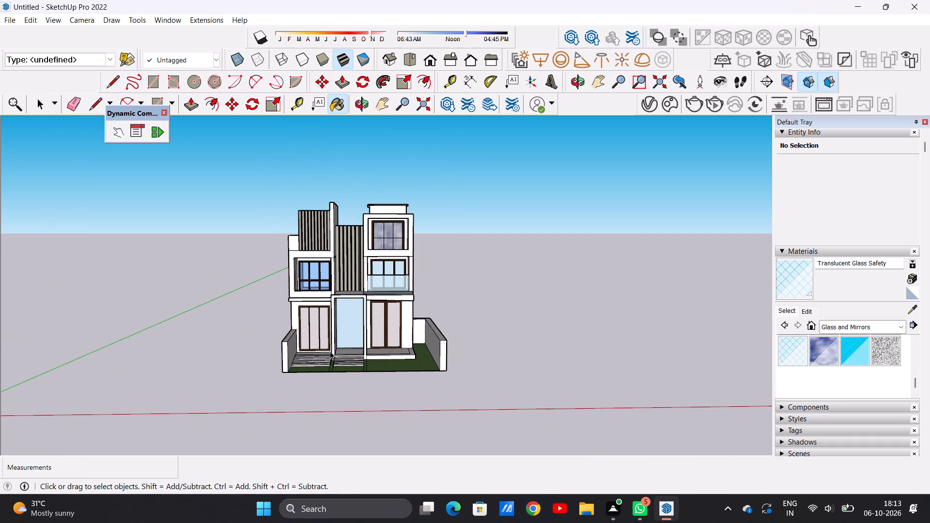
# Repaint both panels of the ground-floor double door with Blinds Vertical Stripe Gray from Window Coverings.
pyautogui.scroll(6, 422, 328)
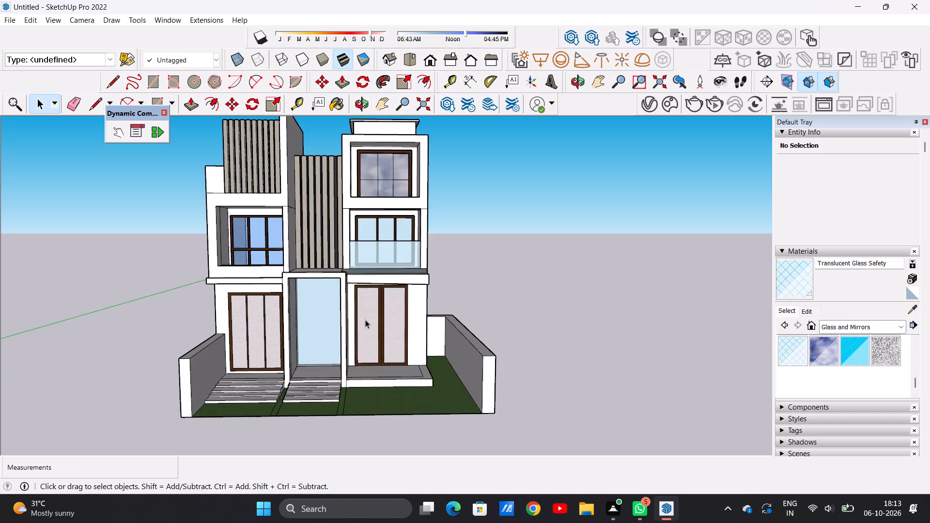
pyautogui.scroll(16, 365, 320)
pyautogui.scroll(-7, 326, 333)
pyautogui.scroll(5, 435, 334)
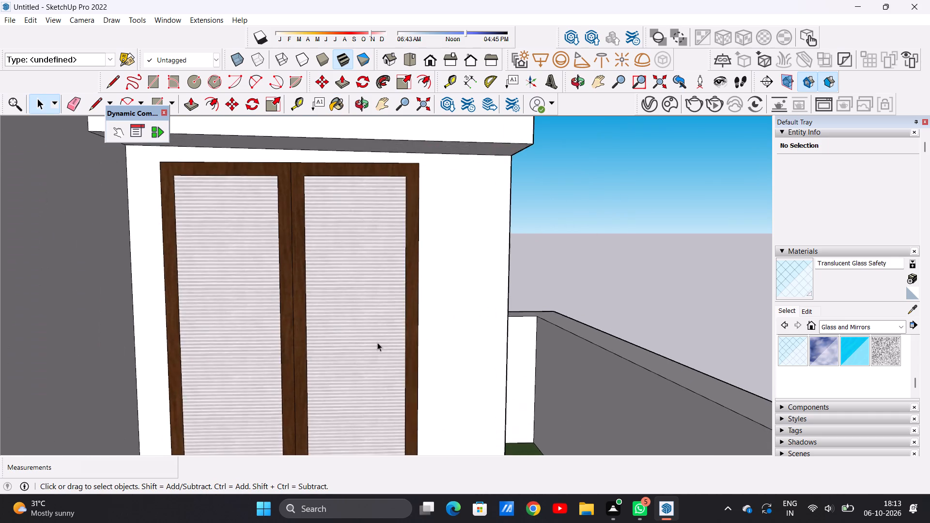
pyautogui.scroll(3, 377, 342)
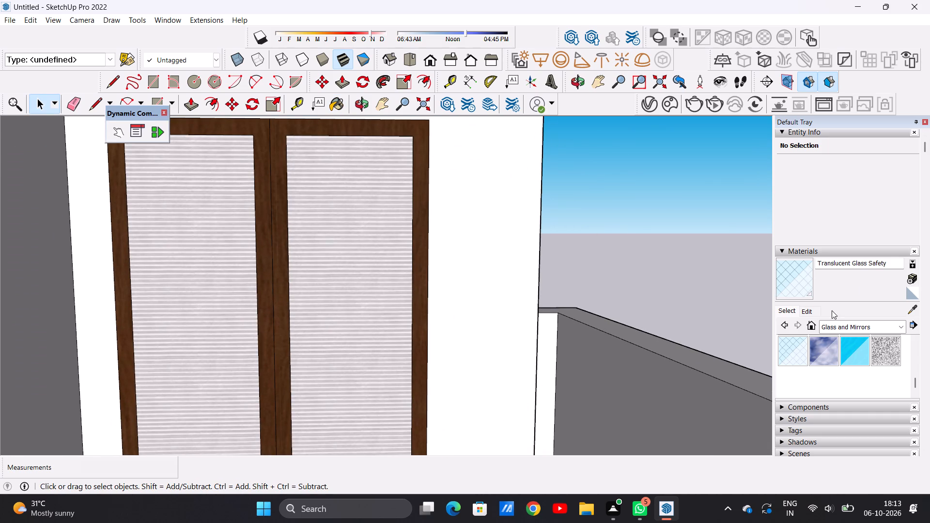
pyautogui.click(908, 326)
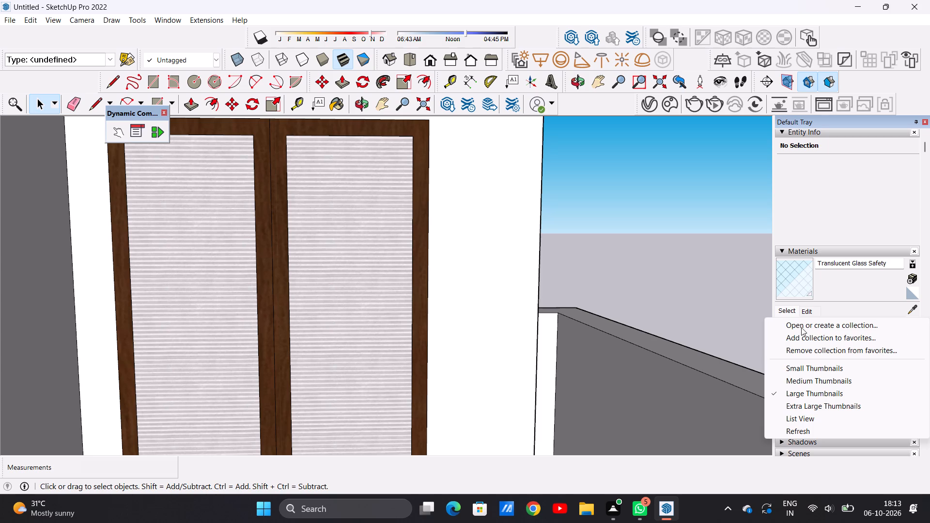
pyautogui.click(804, 289)
pyautogui.click(898, 326)
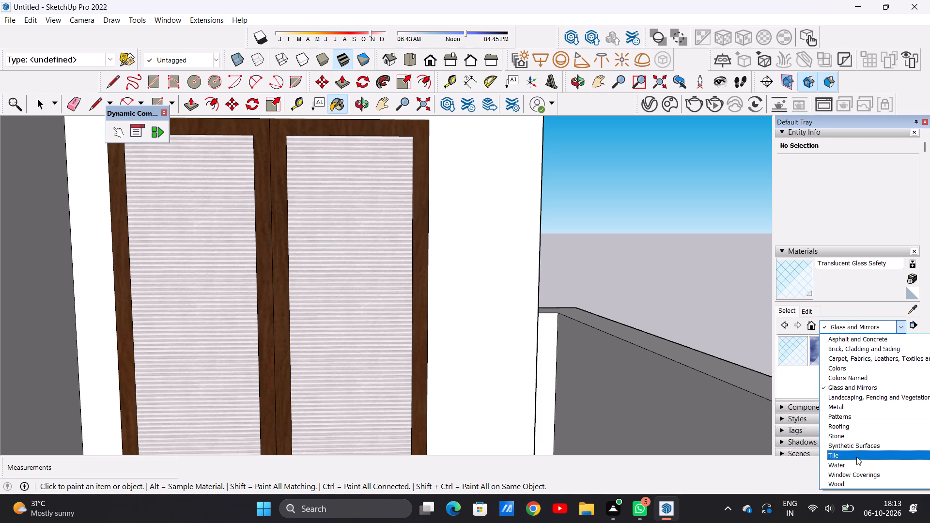
pyautogui.click(857, 473)
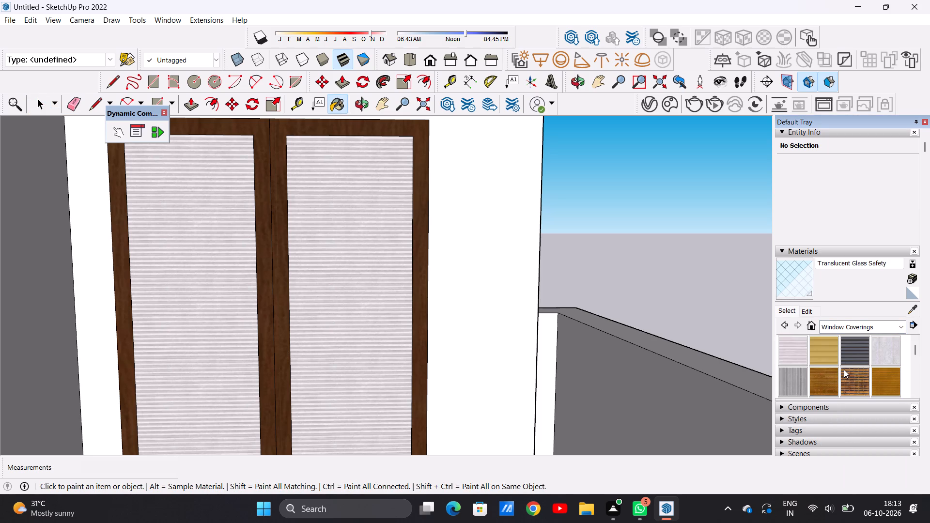
pyautogui.scroll(-1, 844, 369)
pyautogui.scroll(1, 844, 369)
pyautogui.click(802, 382)
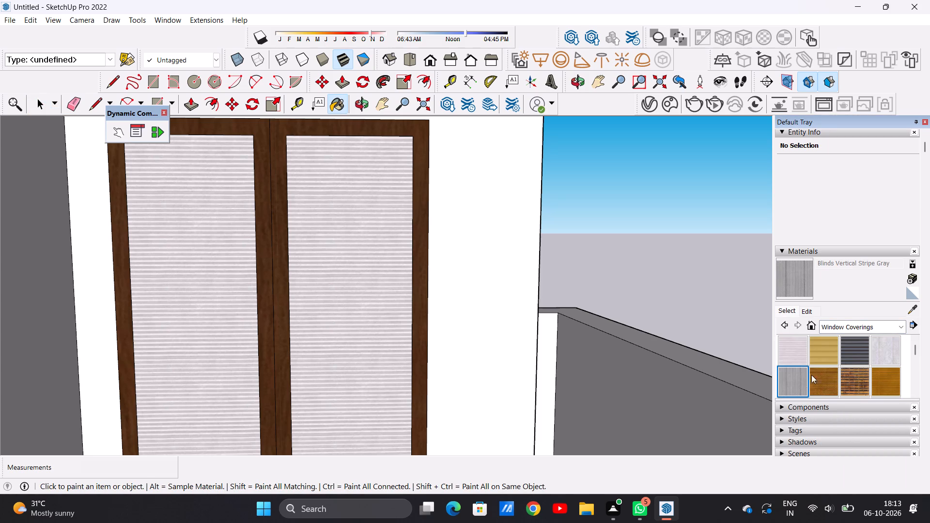
pyautogui.scroll(4, 215, 325)
pyautogui.click(371, 306)
pyautogui.scroll(-9, 367, 306)
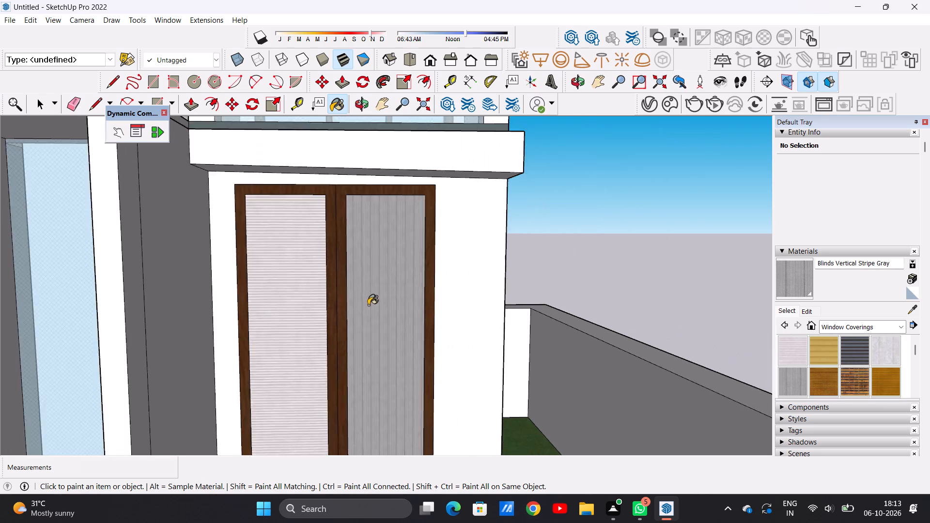
pyautogui.scroll(-4, 368, 305)
pyautogui.click(321, 323)
# Repaint the three panels of the ground-floor opening above the wide steps with Blinds Vertical Stripe Gray.
pyautogui.scroll(-6, 356, 316)
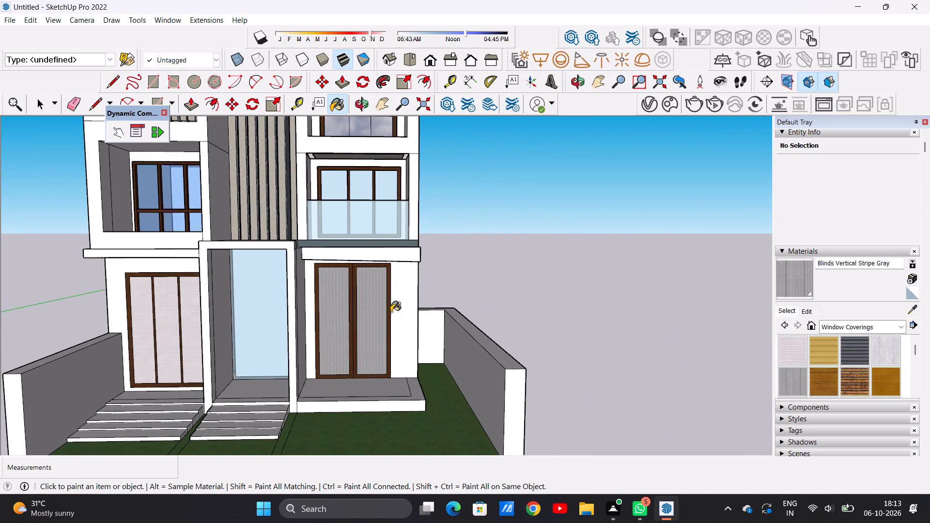
pyautogui.scroll(14, 181, 327)
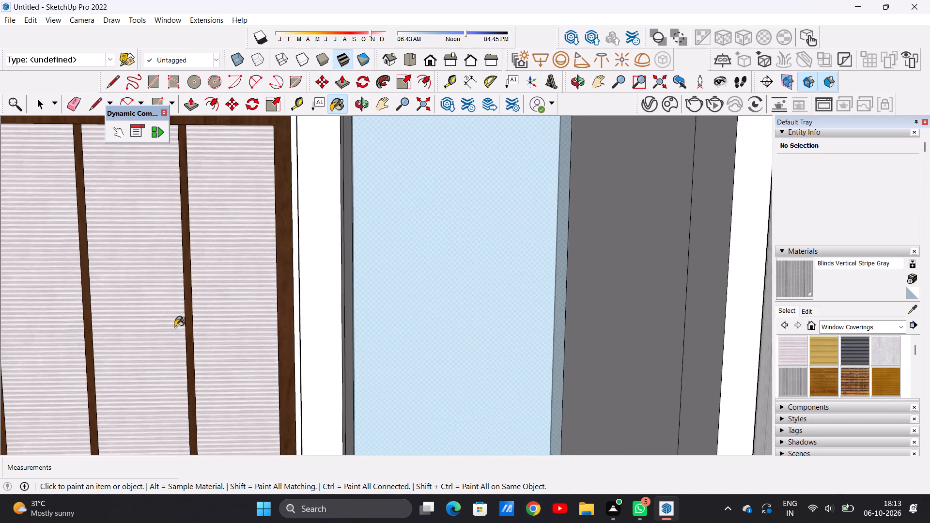
pyautogui.scroll(-13, 175, 327)
pyautogui.scroll(12, 392, 332)
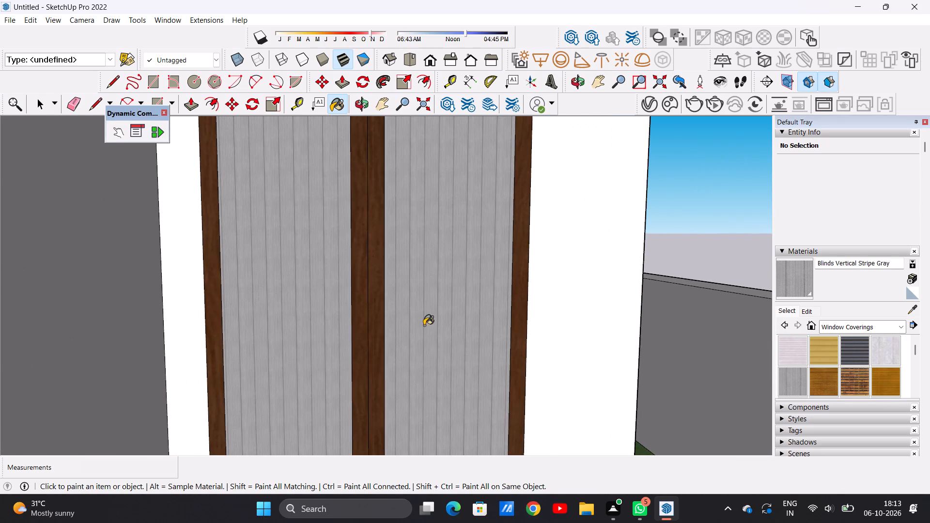
pyautogui.scroll(-19, 425, 325)
pyautogui.scroll(9, 287, 323)
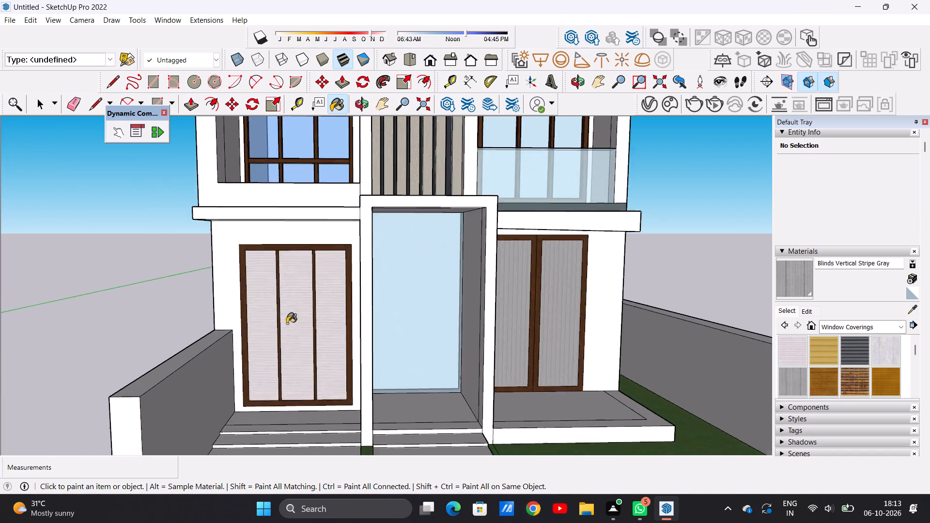
pyautogui.scroll(2, 287, 323)
pyautogui.click(230, 315)
pyautogui.click(317, 316)
pyautogui.click(375, 320)
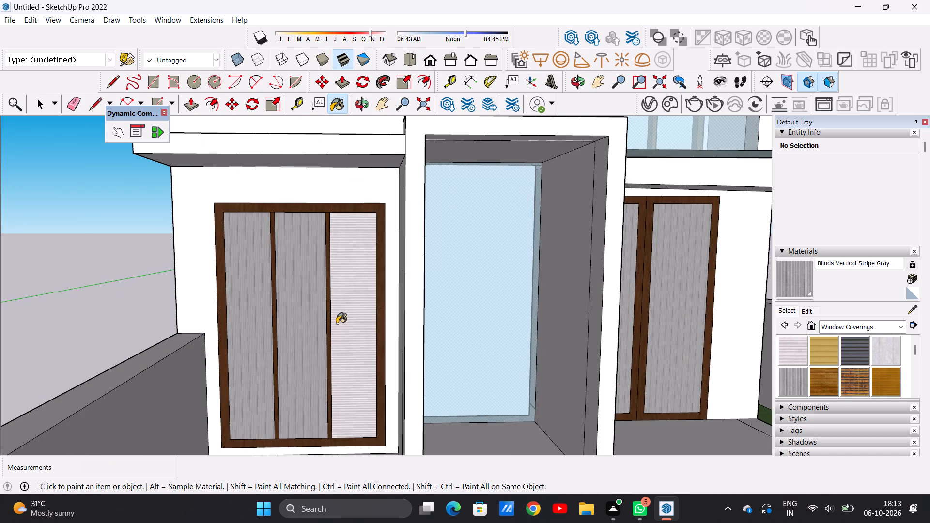
# Examine the whole front facade to review the ground-floor blinds together with the upper-floor glass.
pyautogui.scroll(-5, 337, 324)
pyautogui.scroll(1, 337, 325)
pyautogui.scroll(-13, 337, 325)
pyautogui.scroll(6, 421, 307)
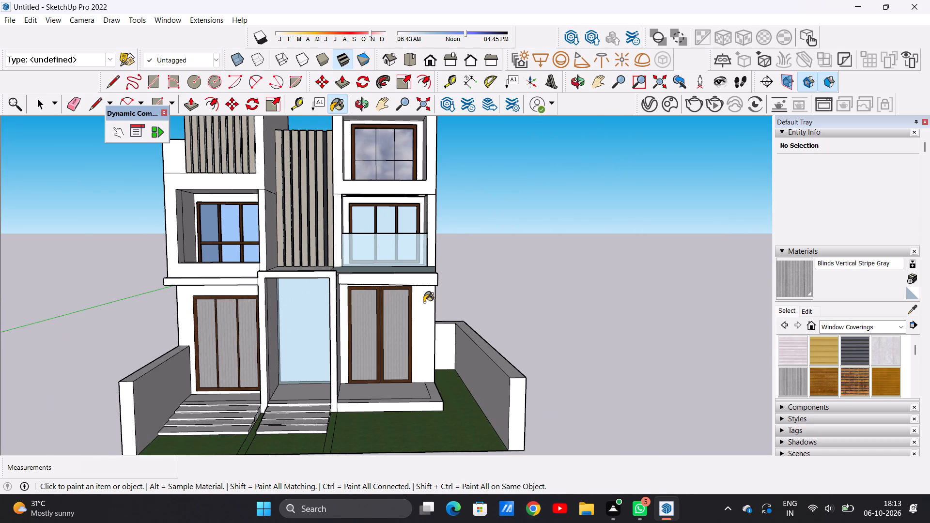
pyautogui.press('space')
pyautogui.scroll(-7, 356, 283)
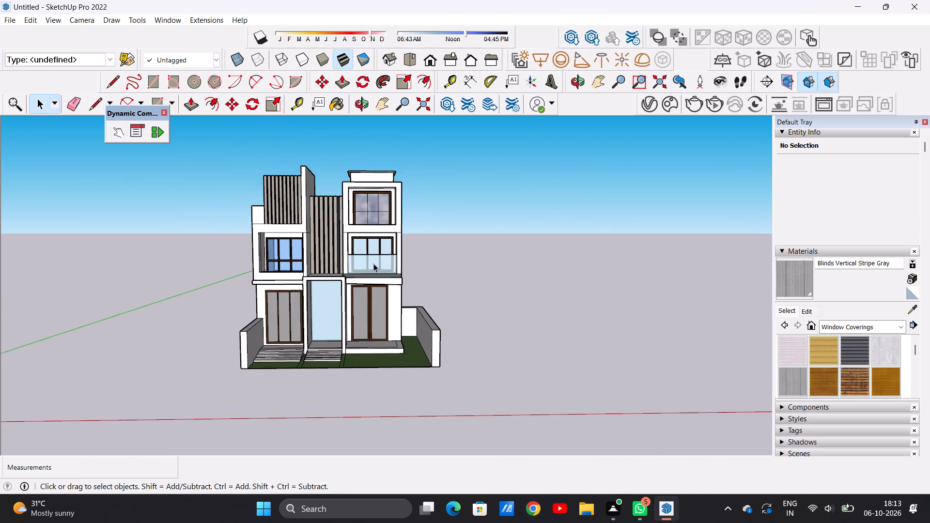
pyautogui.scroll(6, 387, 203)
pyautogui.scroll(-8, 385, 203)
pyautogui.scroll(5, 366, 246)
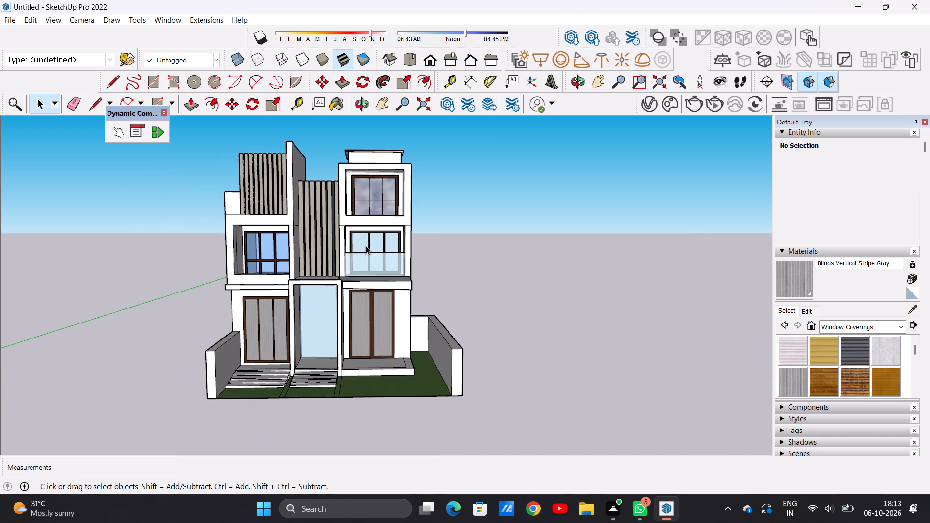
# Paint the recessed wall around the top-floor window with Formica Speckled Grey from Synthetic Surfaces.
pyautogui.scroll(-2, 317, 246)
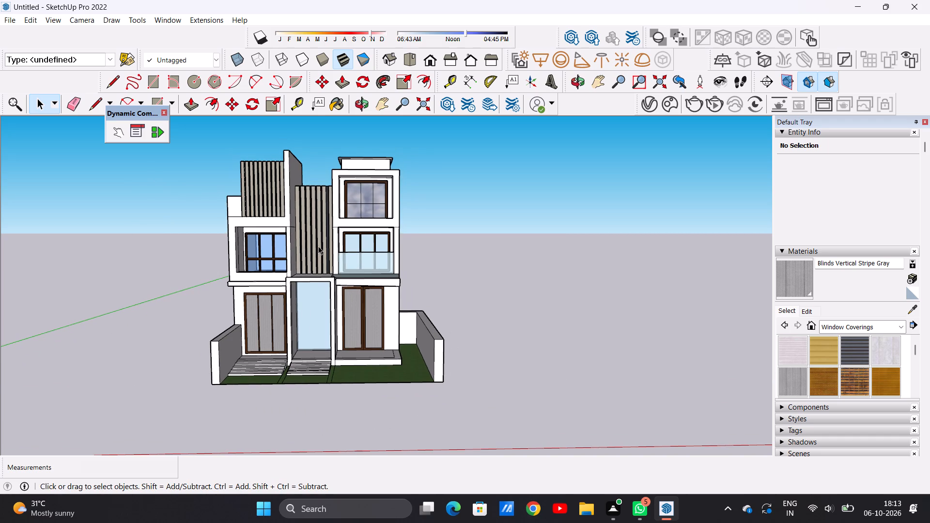
pyautogui.scroll(-7, 327, 247)
pyautogui.scroll(5, 338, 259)
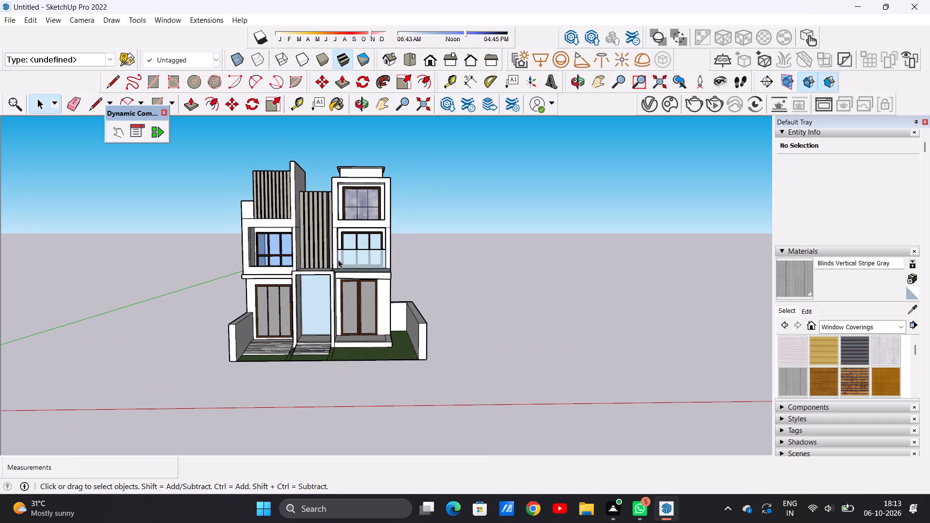
pyautogui.scroll(5, 377, 250)
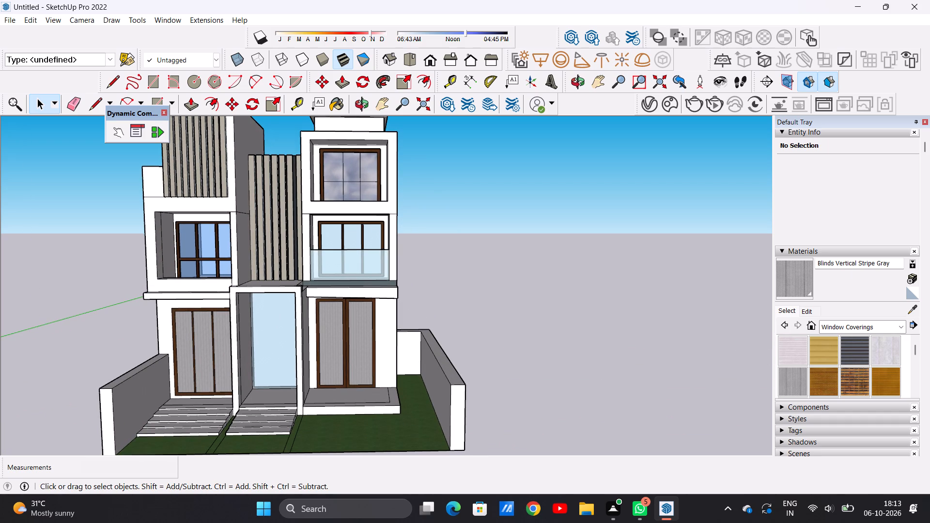
pyautogui.click(899, 325)
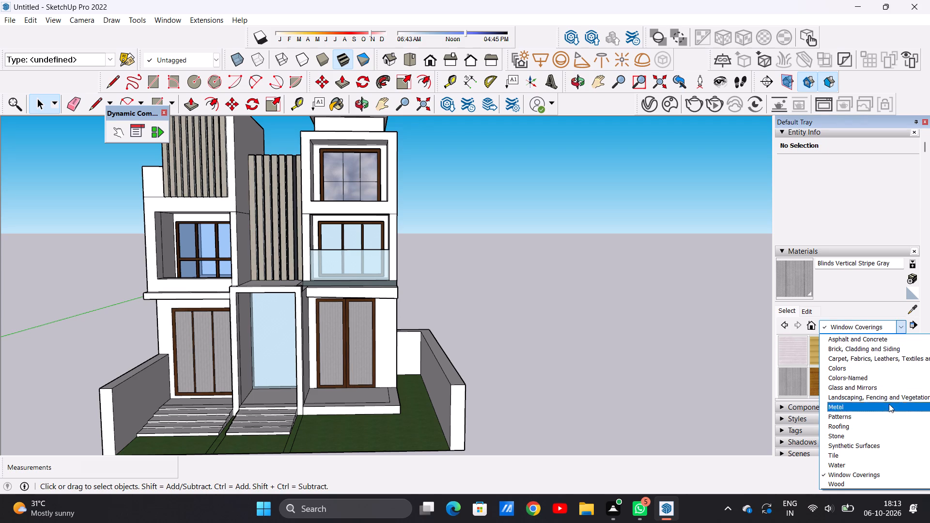
pyautogui.click(884, 444)
pyautogui.click(832, 378)
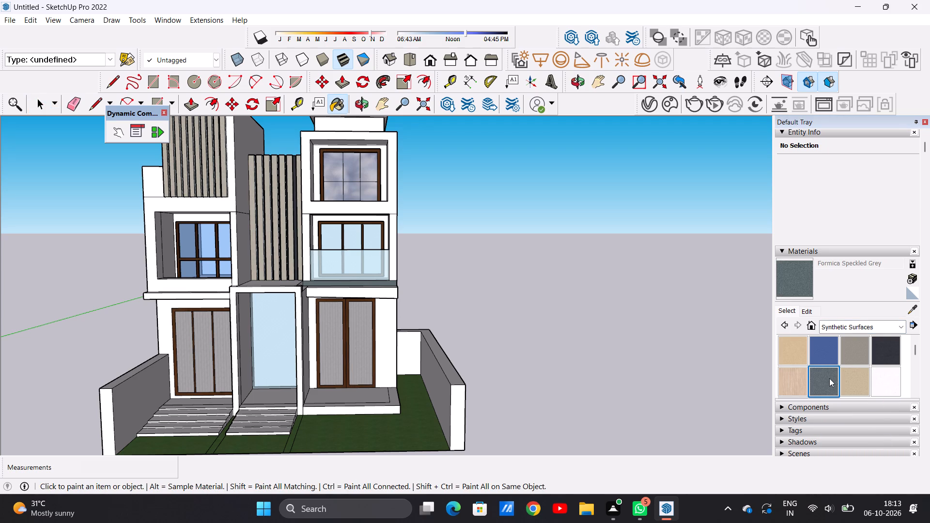
pyautogui.scroll(9, 330, 161)
pyautogui.click(306, 175)
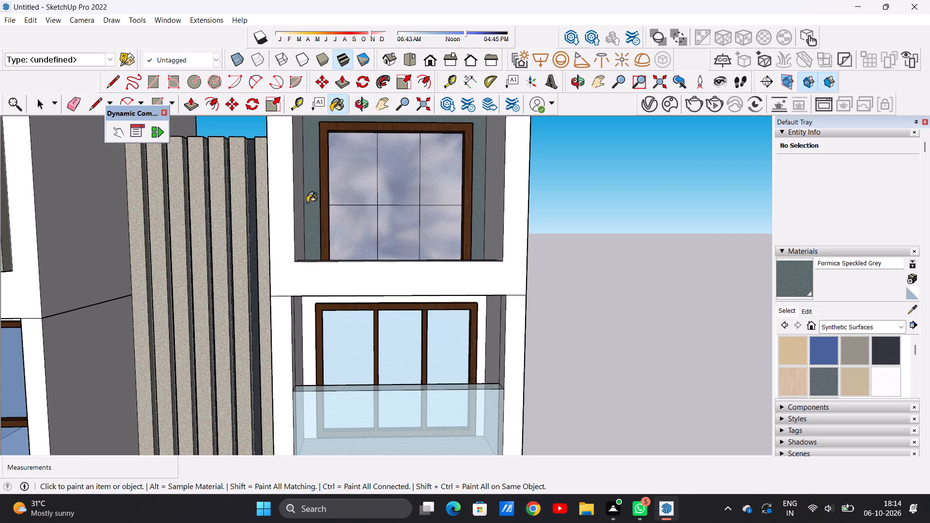
# Paint the front face of the outer pier beside the middle-floor glass balcony with Wood Cherry Original from Wood.
pyautogui.scroll(-8, 307, 202)
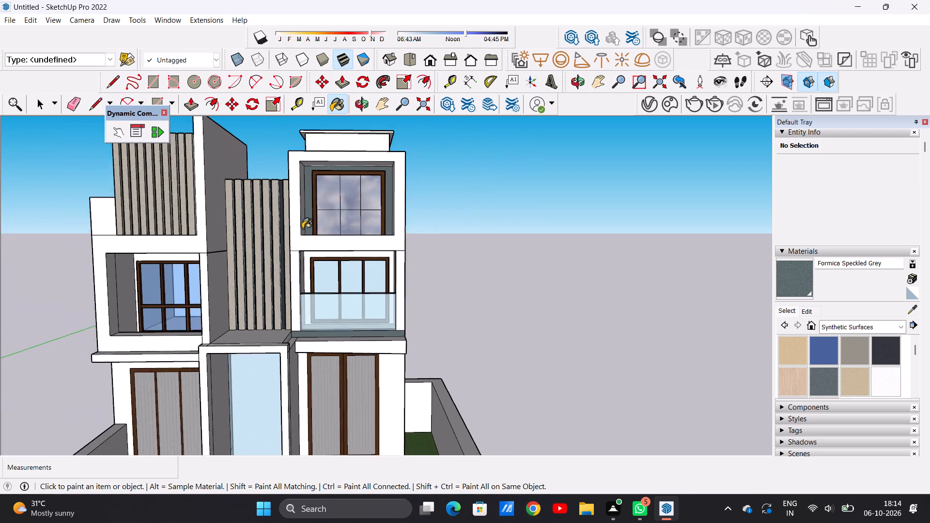
pyautogui.scroll(-2, 302, 229)
pyautogui.scroll(5, 395, 259)
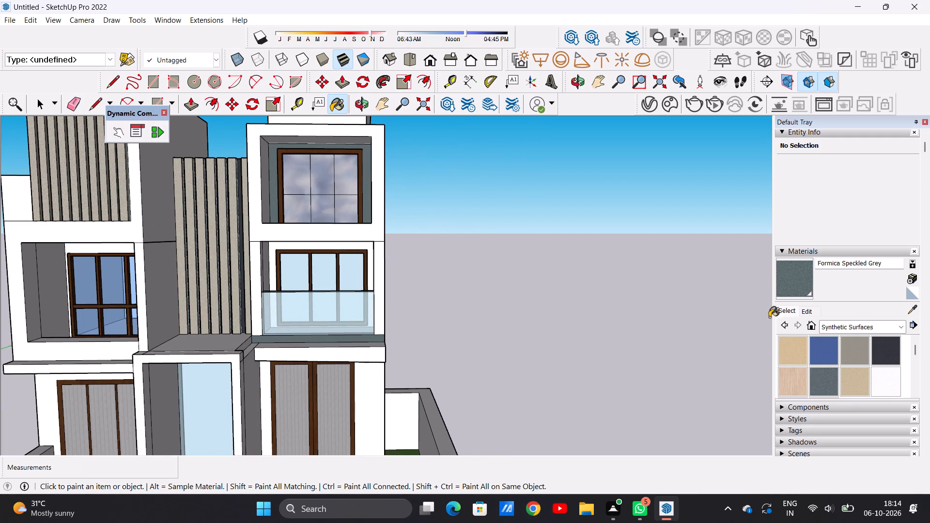
pyautogui.click(900, 328)
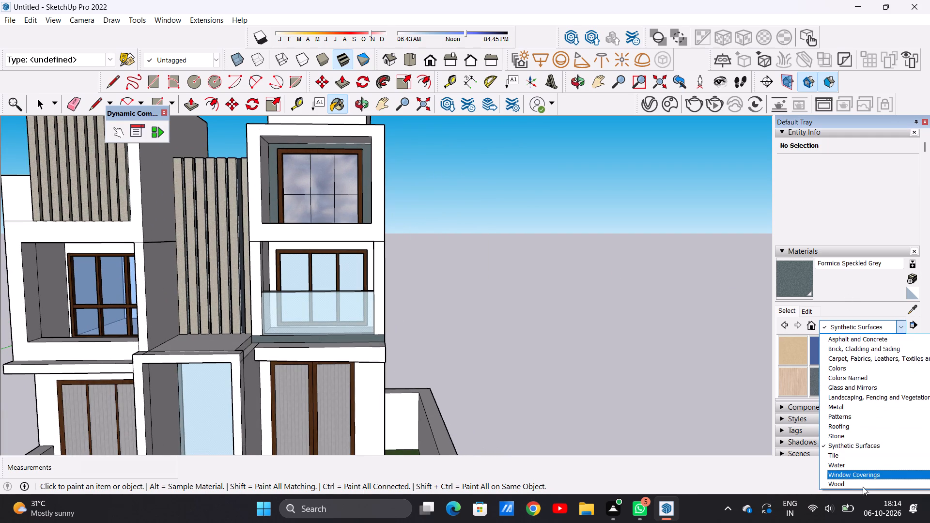
pyautogui.click(853, 480)
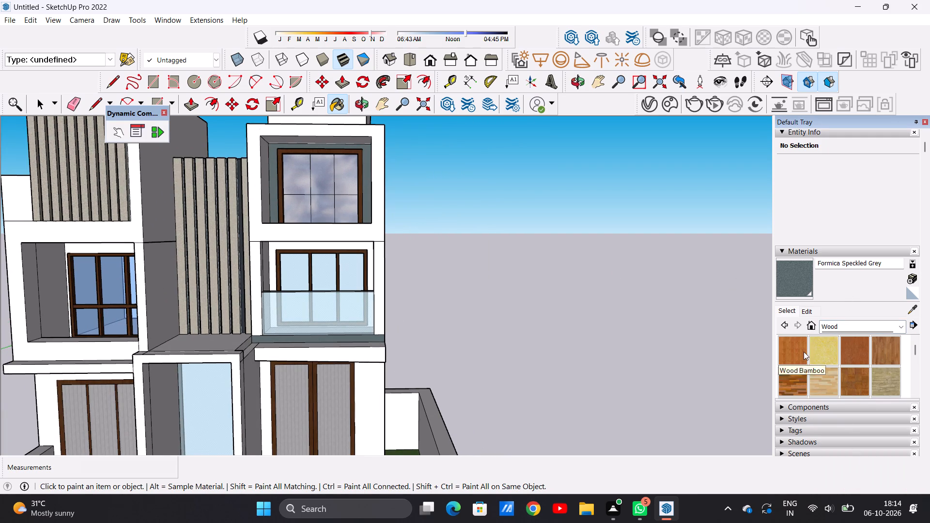
pyautogui.click(845, 348)
pyautogui.scroll(6, 353, 262)
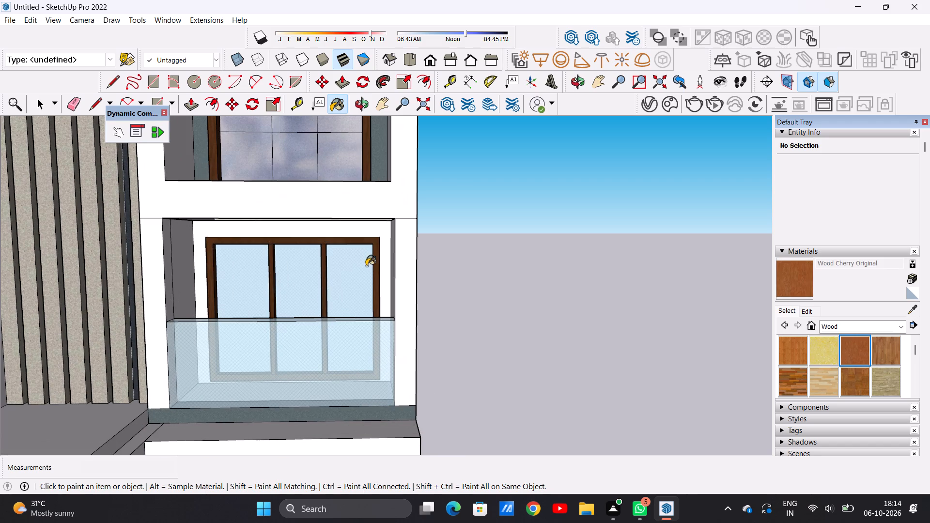
pyautogui.click(403, 277)
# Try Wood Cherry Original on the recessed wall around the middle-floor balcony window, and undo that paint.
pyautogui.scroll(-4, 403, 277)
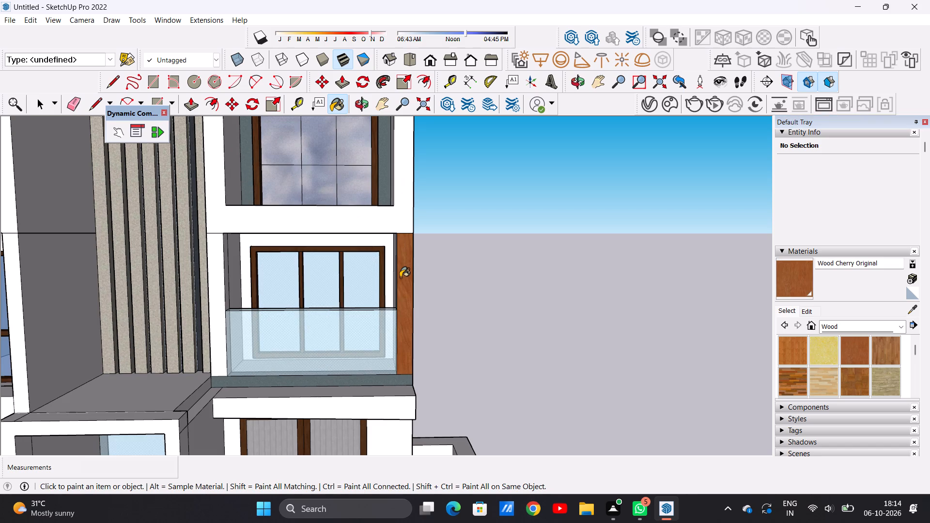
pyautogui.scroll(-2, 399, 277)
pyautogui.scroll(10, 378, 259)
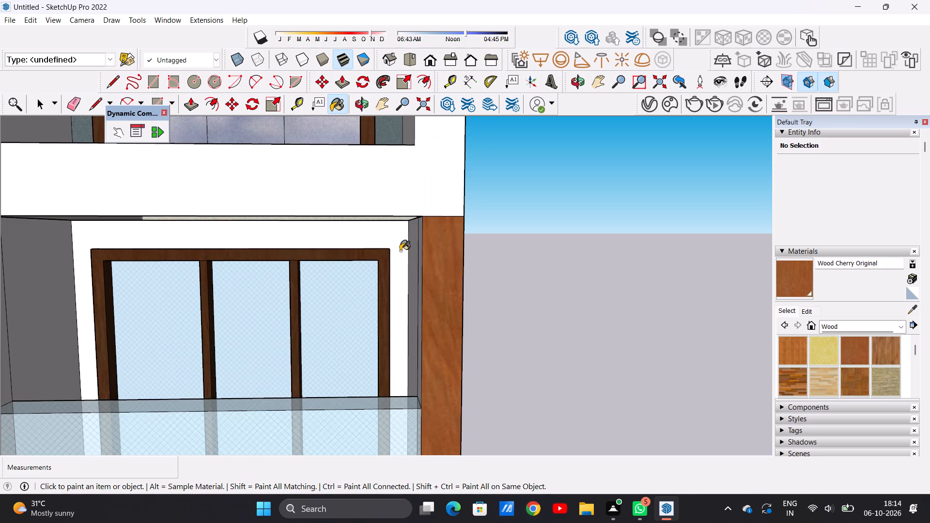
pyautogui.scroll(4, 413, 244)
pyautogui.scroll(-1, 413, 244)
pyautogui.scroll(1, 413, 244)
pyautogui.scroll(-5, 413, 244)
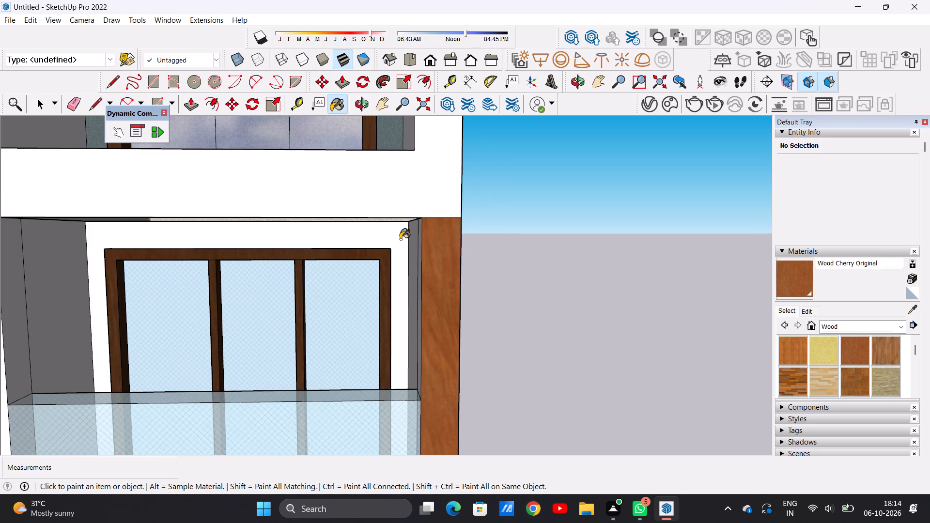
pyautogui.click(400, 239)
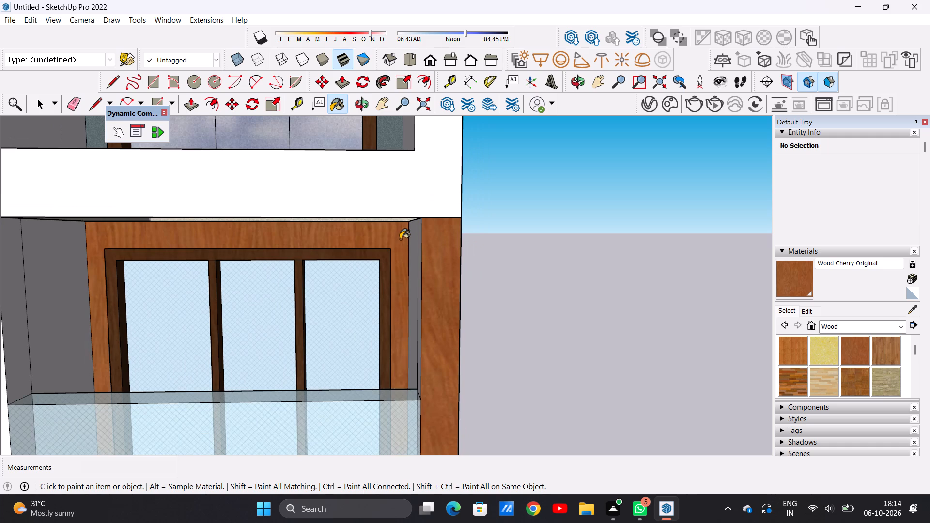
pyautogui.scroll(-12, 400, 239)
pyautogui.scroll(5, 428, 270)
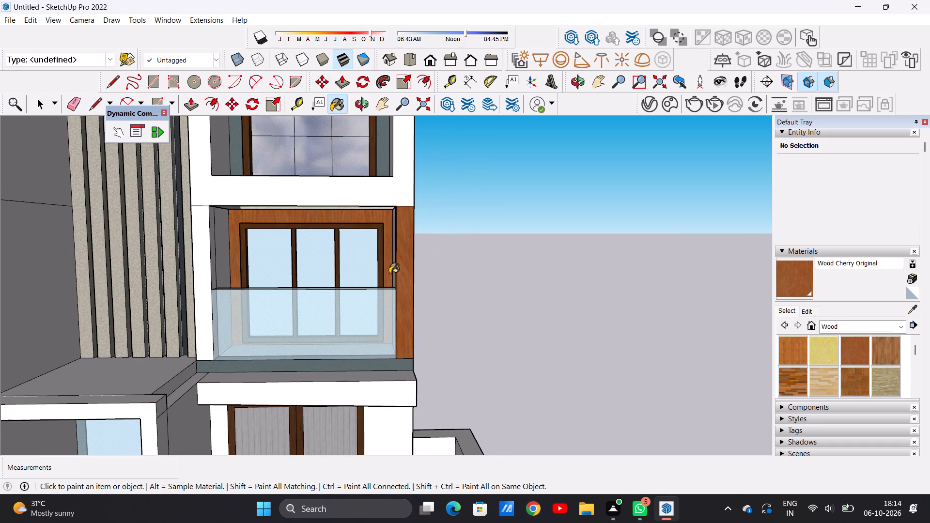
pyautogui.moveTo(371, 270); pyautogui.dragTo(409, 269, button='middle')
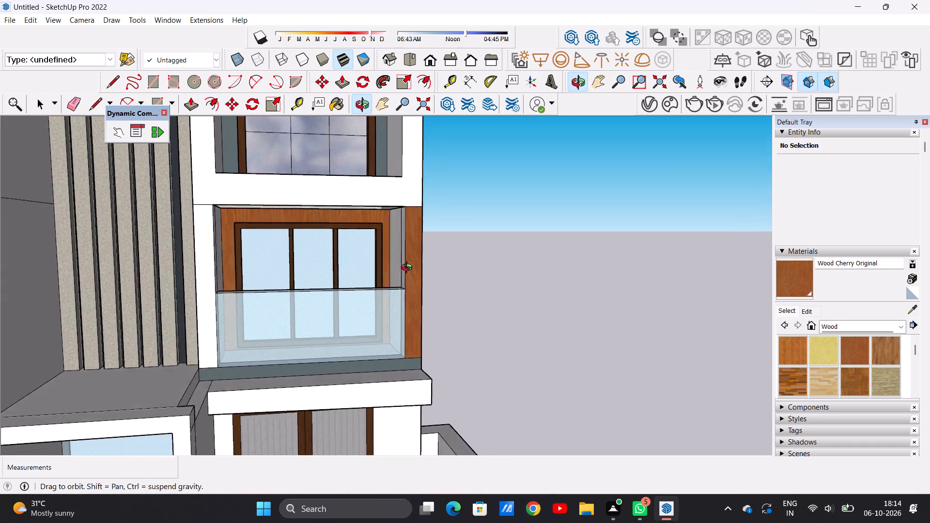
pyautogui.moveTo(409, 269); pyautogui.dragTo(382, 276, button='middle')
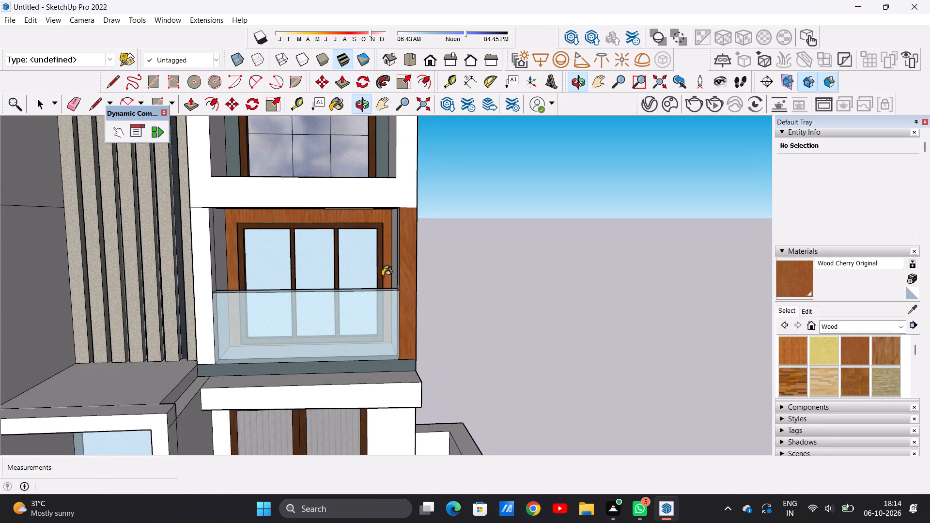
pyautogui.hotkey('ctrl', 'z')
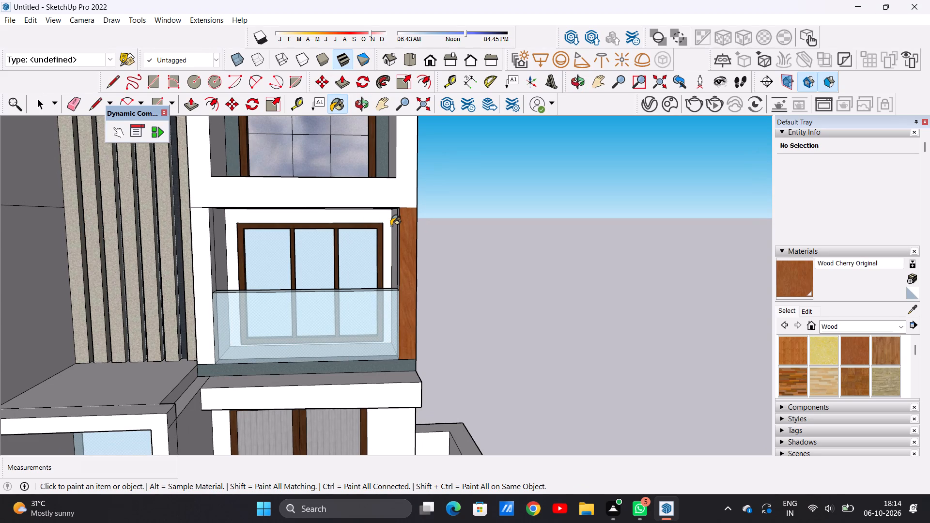
# Paint the inner side strip of the balcony's outer pier with Wood Cherry Original.
pyautogui.scroll(2, 404, 344)
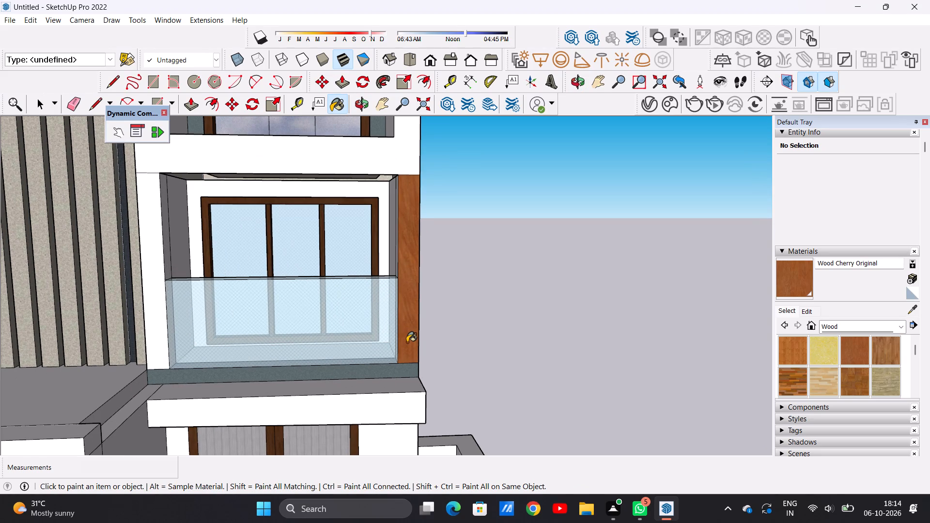
pyautogui.scroll(-5, 407, 342)
pyautogui.scroll(3, 407, 342)
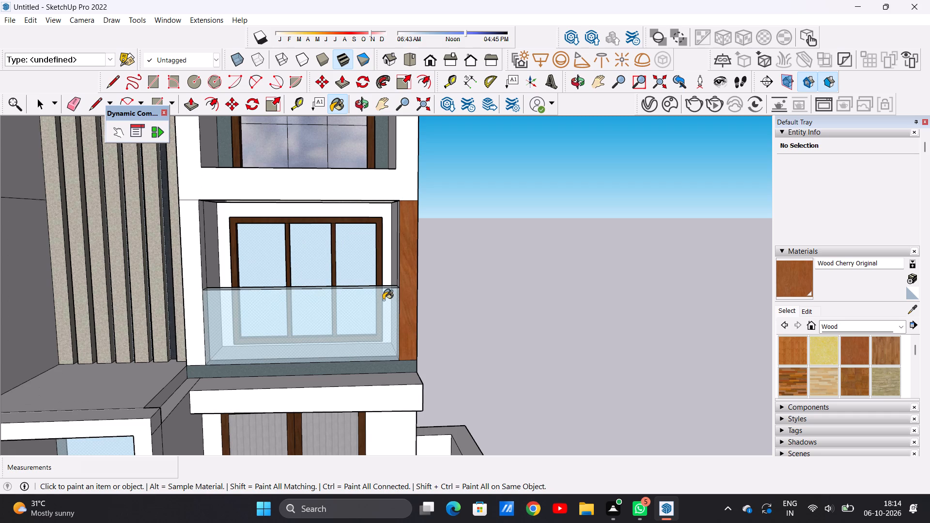
pyautogui.moveTo(383, 293); pyautogui.dragTo(428, 326, button='middle')
pyautogui.scroll(5, 417, 258)
pyautogui.click(401, 265)
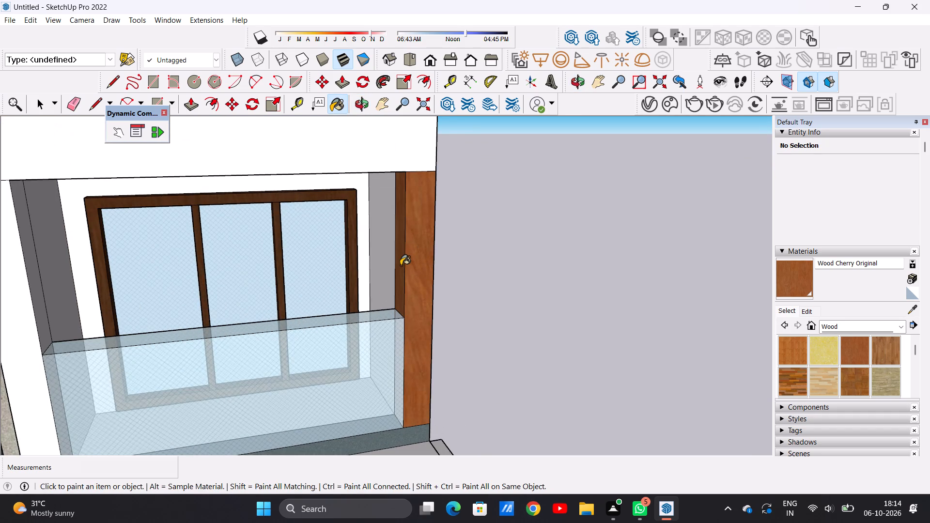
# Draw a line about 8 5/8" long across the pier's inner side strip, just below the balcony opening's upper edge.
pyautogui.press('space')
pyautogui.scroll(-1, 402, 265)
pyautogui.moveTo(402, 265); pyautogui.dragTo(405, 230, button='middle')
pyautogui.scroll(4, 402, 207)
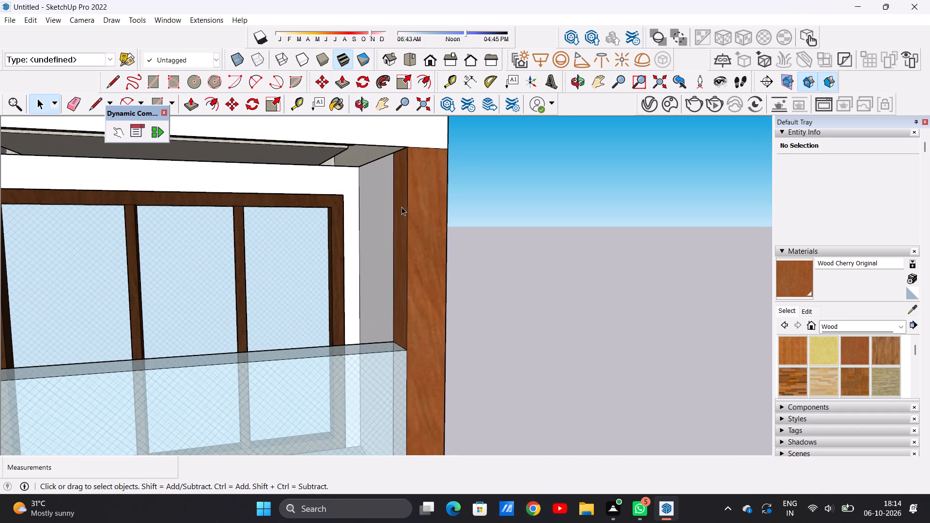
pyautogui.press('l')
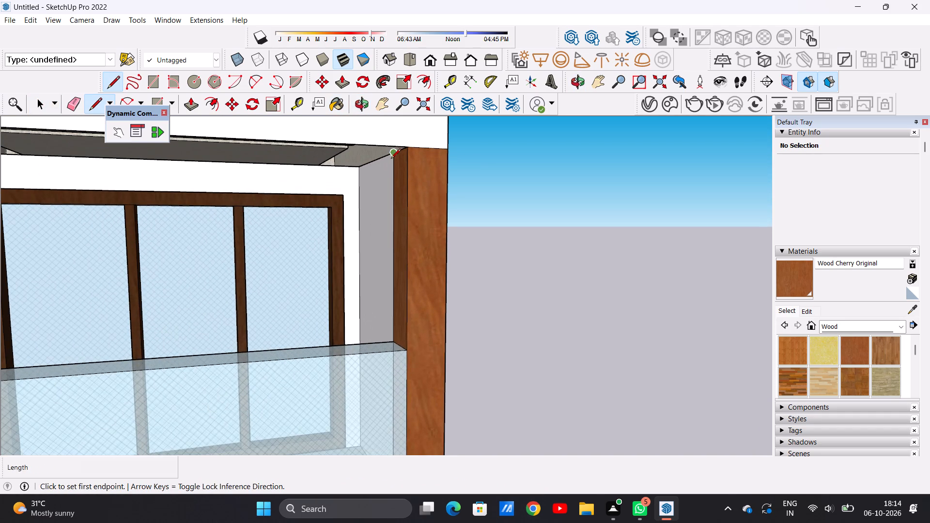
pyautogui.click(392, 178)
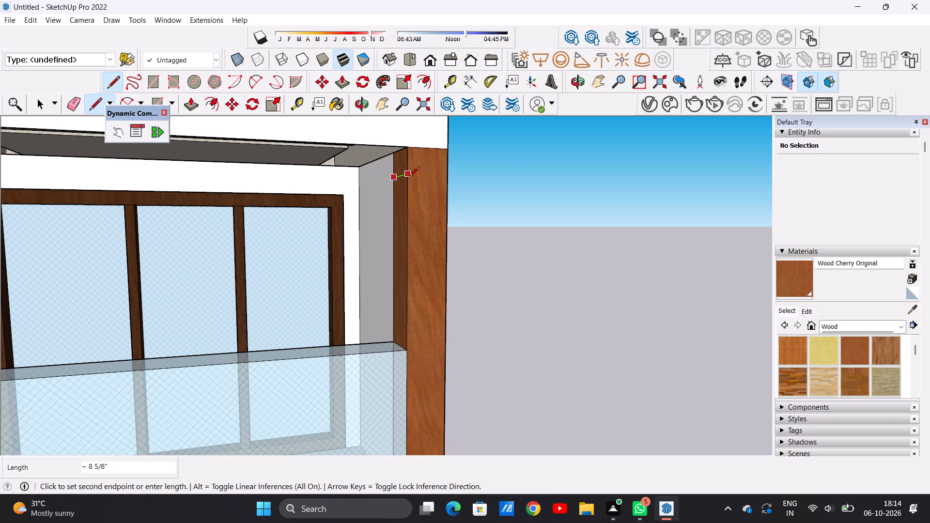
pyautogui.click(409, 177)
# Push/Pull the small face above that line about 7' 6 5/8" to the opposite pier, forming a wood beam across the balcony opening.
pyautogui.press('p')
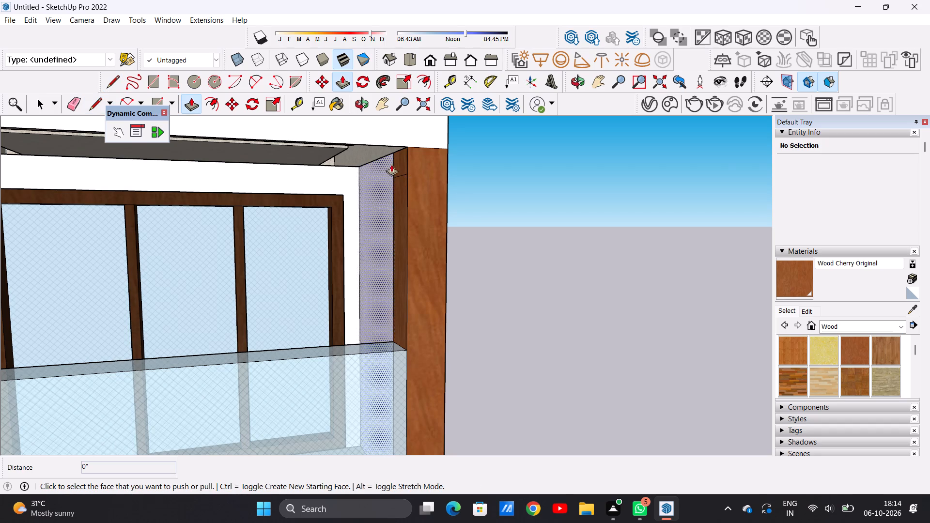
pyautogui.click(402, 152)
pyautogui.scroll(-10, 345, 168)
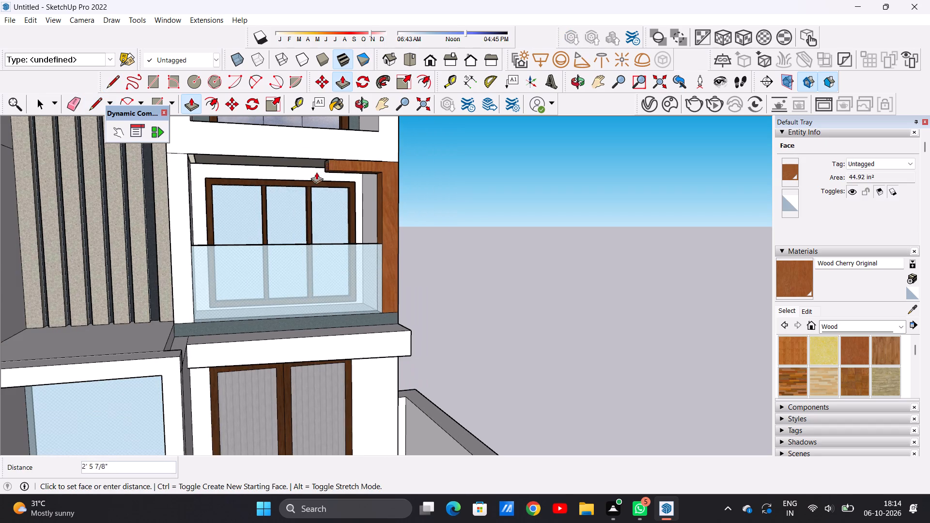
pyautogui.scroll(-2, 200, 170)
pyautogui.moveTo(207, 168); pyautogui.dragTo(196, 166, button='middle')
pyautogui.scroll(17, 190, 164)
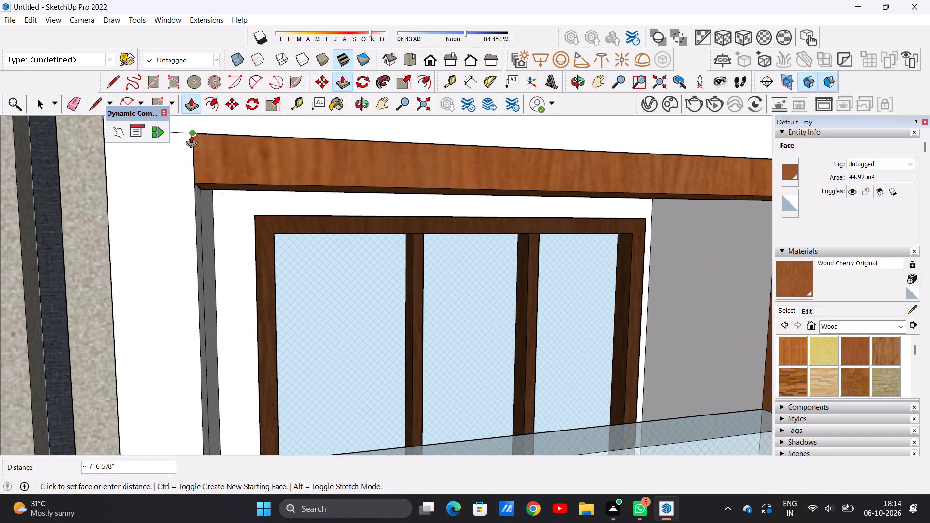
pyautogui.click(193, 134)
pyautogui.press('space')
# Examine the whole front facade to review the cherry wood balcony trim and the grey wall around the top-floor window.
pyautogui.scroll(-9, 281, 238)
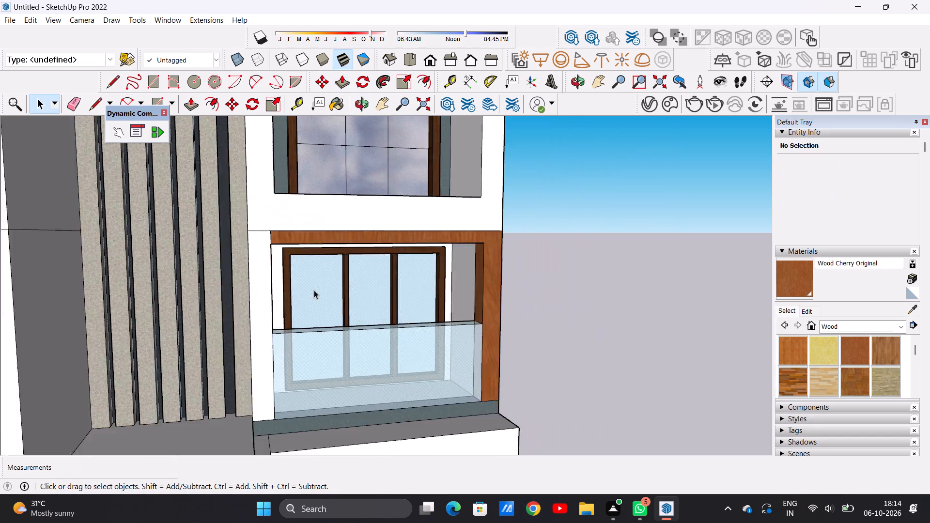
pyautogui.scroll(-6, 314, 290)
pyautogui.moveTo(375, 292); pyautogui.dragTo(342, 297, button='middle')
pyautogui.scroll(-3, 355, 292)
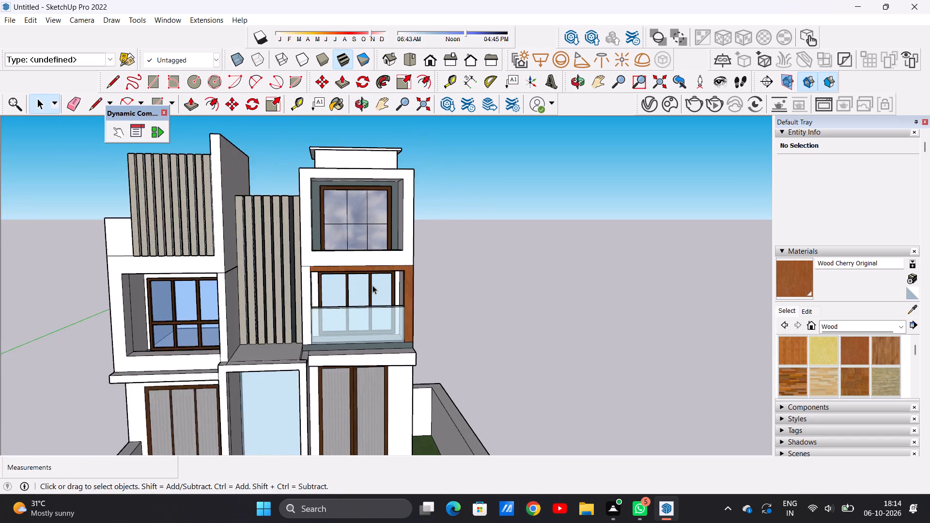
pyautogui.scroll(-3, 372, 285)
pyautogui.moveTo(381, 286); pyautogui.dragTo(378, 265, button='middle')
pyautogui.scroll(3, 375, 268)
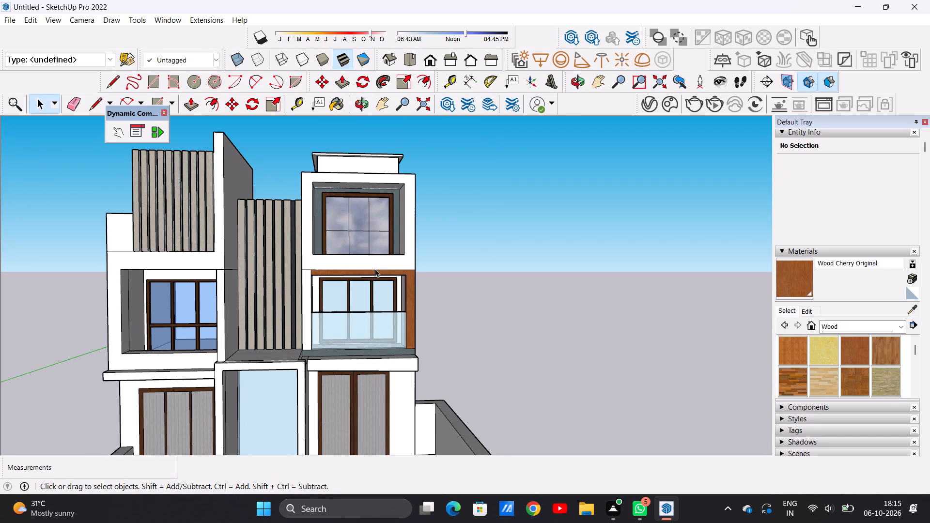
pyautogui.scroll(-8, 375, 269)
pyautogui.moveTo(392, 283); pyautogui.dragTo(380, 265, button='middle')
pyautogui.moveTo(380, 267); pyautogui.dragTo(376, 286, button='middle')
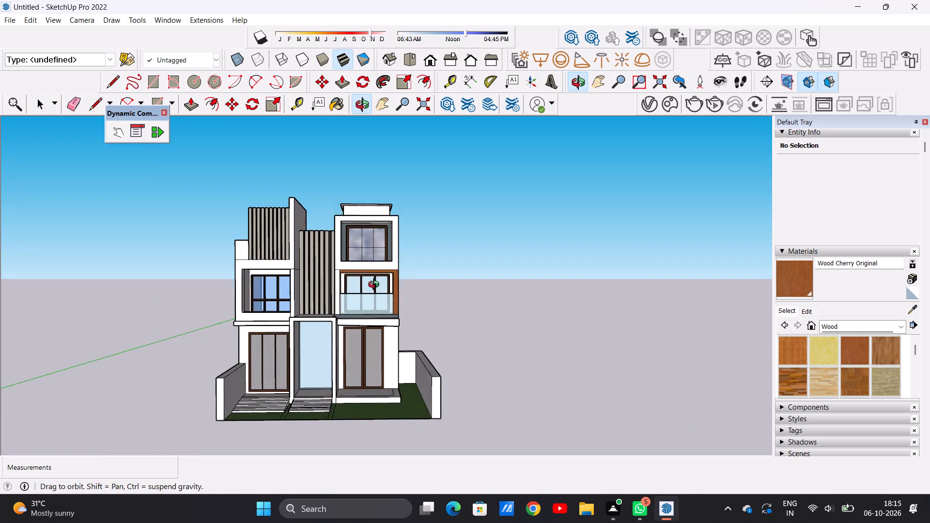
pyautogui.moveTo(376, 286); pyautogui.dragTo(371, 294, button='middle')
pyautogui.scroll(-7, 386, 294)
pyautogui.scroll(10, 371, 291)
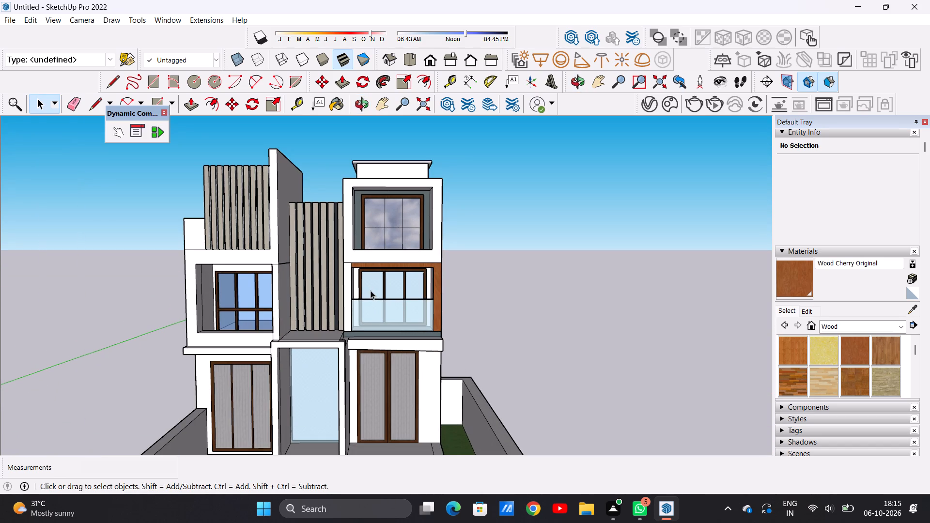
pyautogui.scroll(-8, 376, 286)
pyautogui.scroll(7, 386, 307)
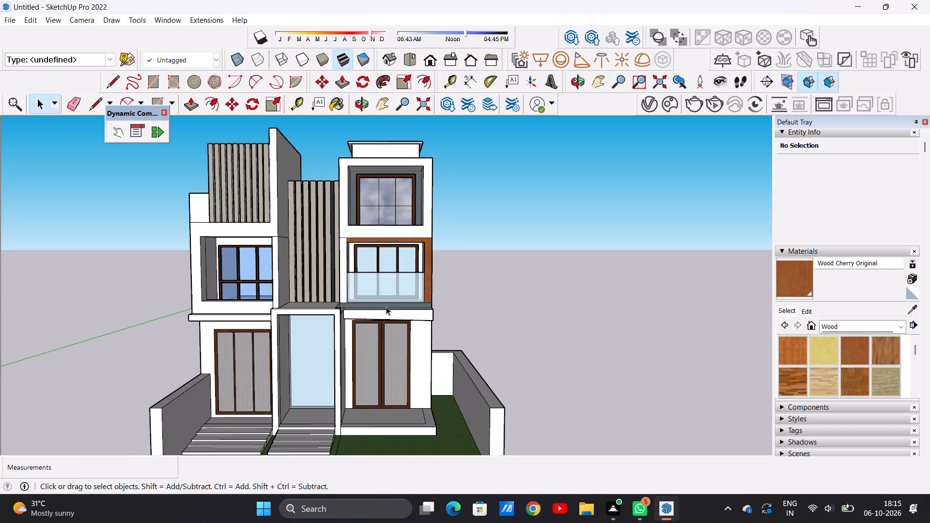
pyautogui.scroll(-6, 391, 288)
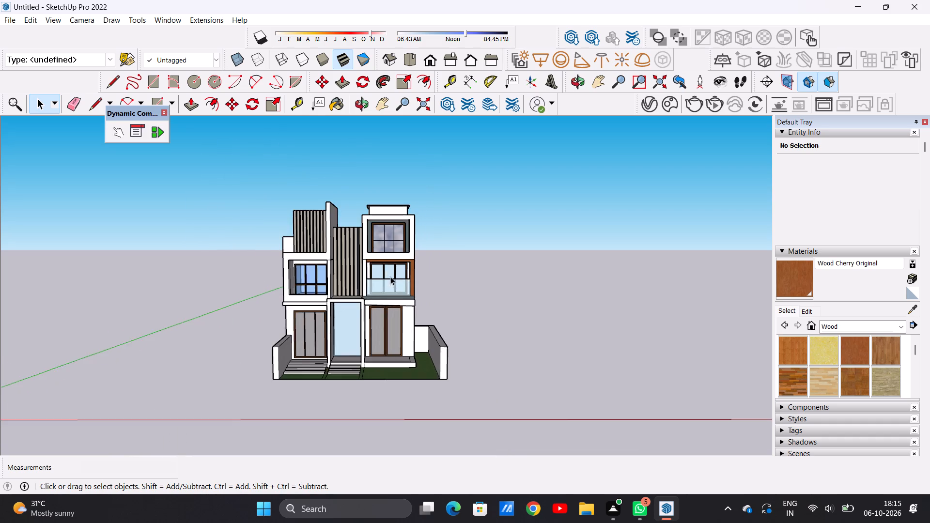
# Examine the whole house from the front and from above to review the facade finishes and unpainted roof surfaces.
pyautogui.scroll(-3, 390, 277)
pyautogui.scroll(7, 393, 284)
pyautogui.moveTo(426, 285); pyautogui.dragTo(462, 297, button='middle')
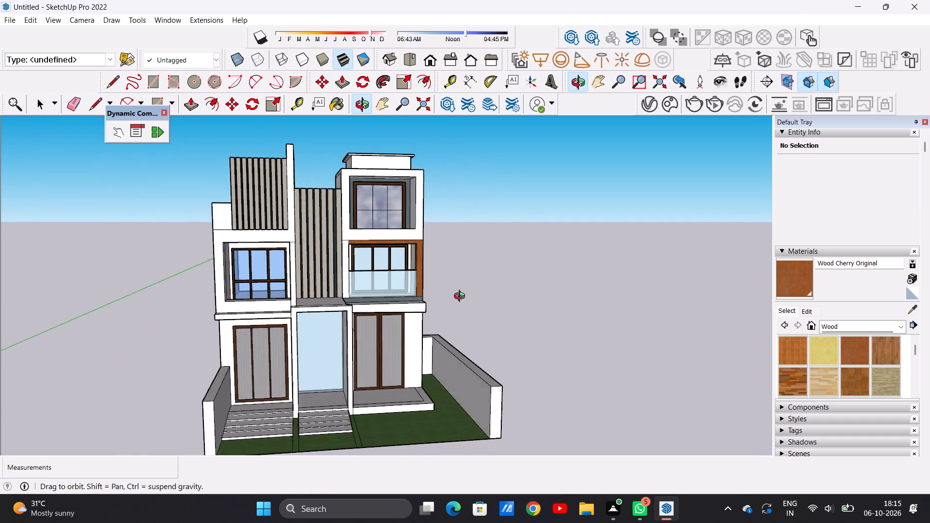
pyautogui.moveTo(462, 297); pyautogui.dragTo(443, 297, button='middle')
pyautogui.moveTo(320, 307); pyautogui.dragTo(319, 304, button='middle')
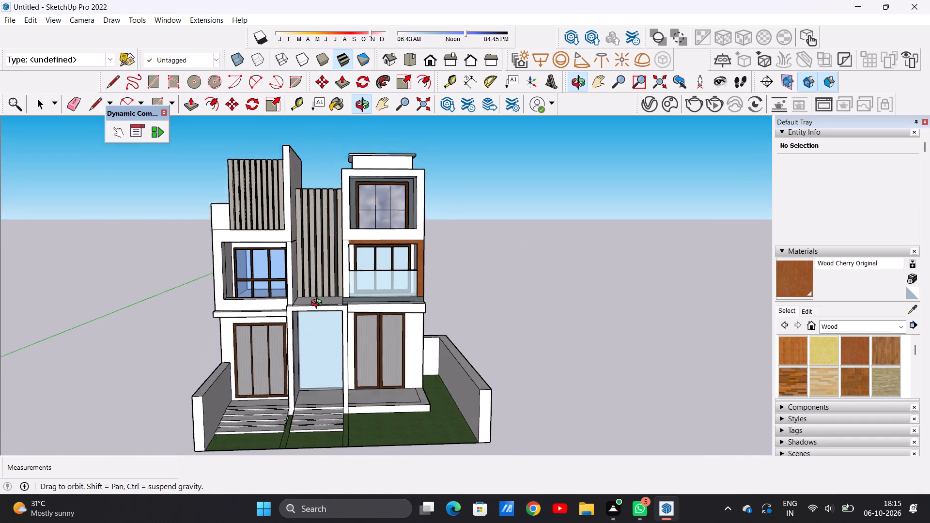
pyautogui.moveTo(319, 304); pyautogui.dragTo(301, 302, button='middle')
pyautogui.scroll(-5, 324, 299)
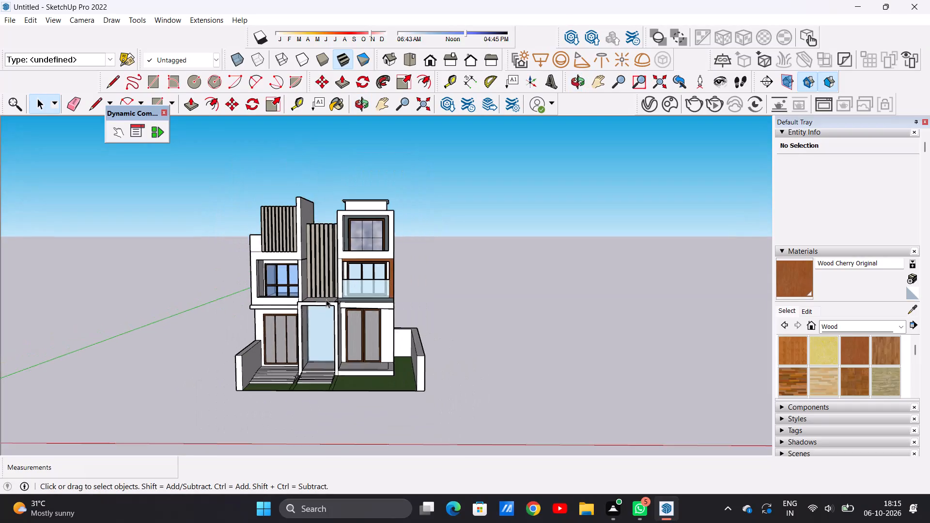
pyautogui.scroll(-2, 326, 299)
pyautogui.scroll(6, 325, 346)
pyautogui.scroll(-2, 326, 347)
pyautogui.scroll(4, 294, 255)
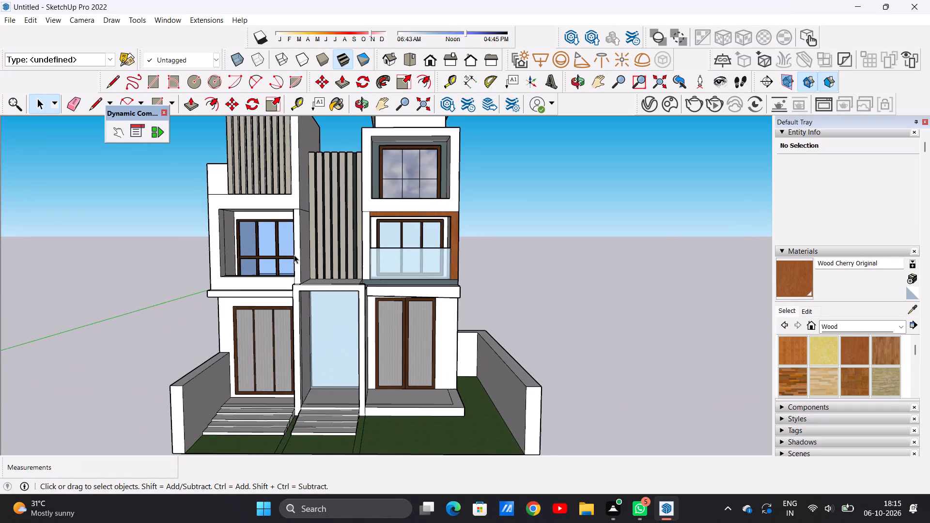
pyautogui.moveTo(294, 255); pyautogui.dragTo(362, 273, button='middle')
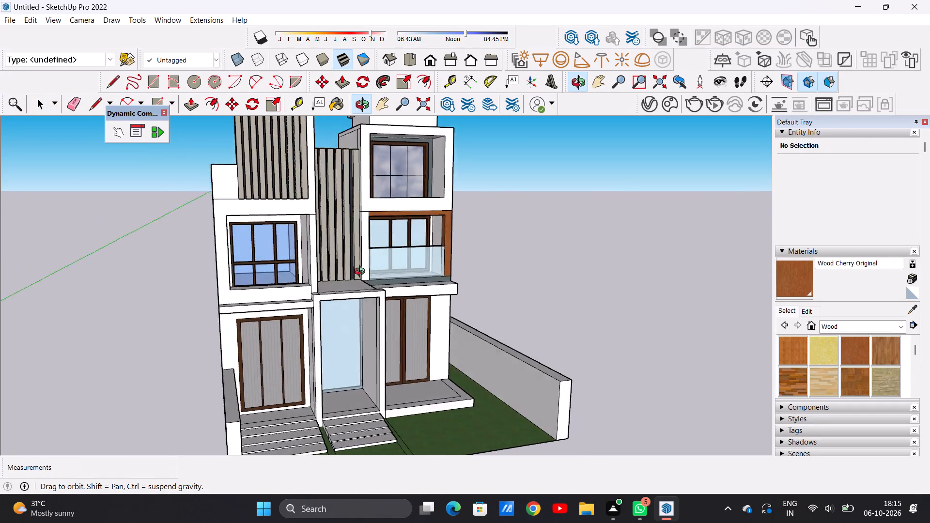
pyautogui.moveTo(362, 273); pyautogui.dragTo(296, 250, button='middle')
pyautogui.scroll(-6, 293, 297)
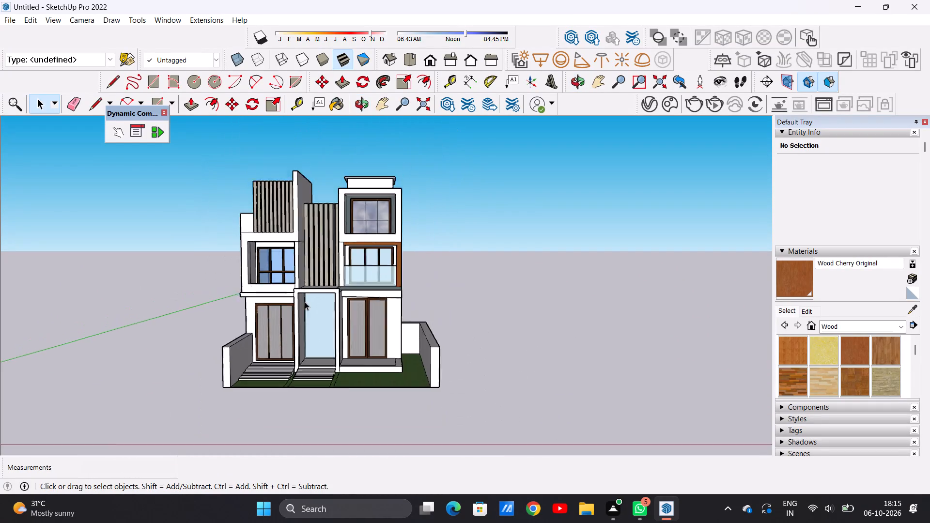
pyautogui.scroll(-2, 305, 302)
pyautogui.scroll(5, 301, 247)
pyautogui.scroll(-5, 301, 246)
pyautogui.moveTo(316, 246); pyautogui.dragTo(174, 360, button='middle')
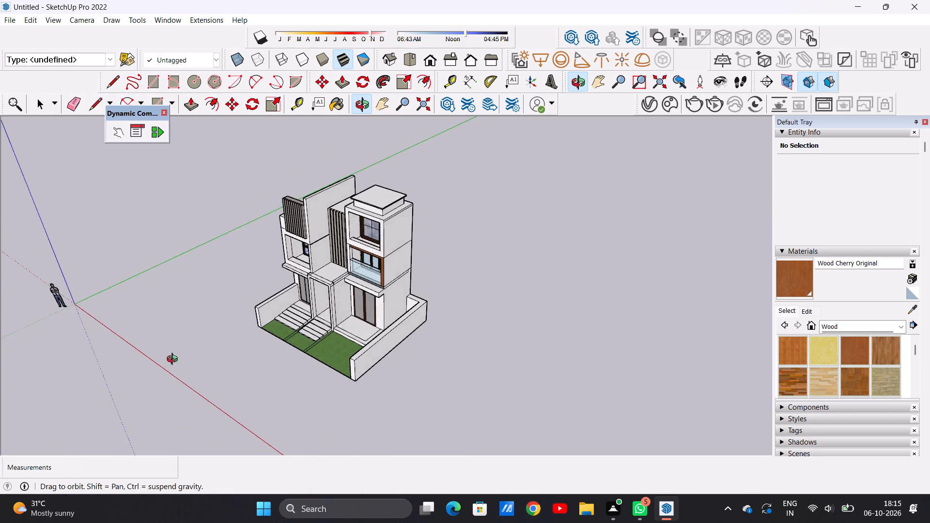
pyautogui.moveTo(174, 360); pyautogui.dragTo(331, 246, button='middle')
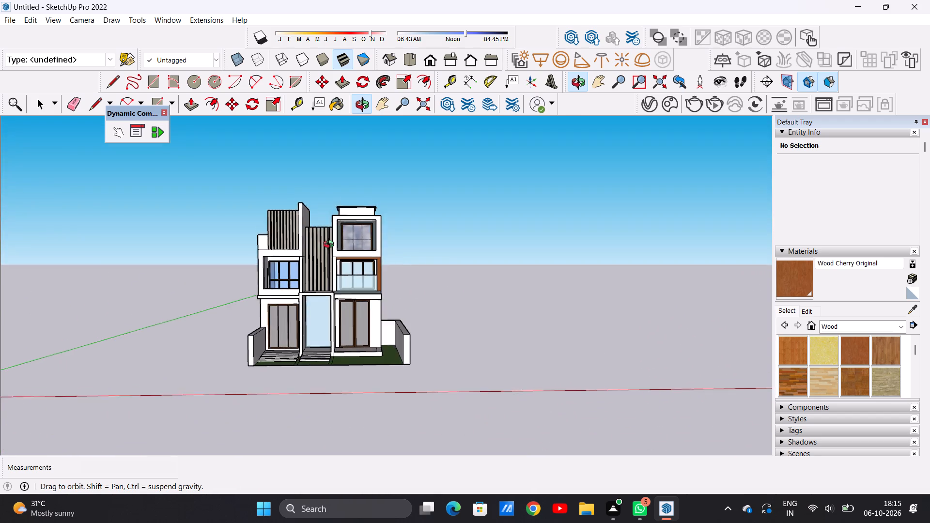
pyautogui.moveTo(331, 246); pyautogui.dragTo(293, 263, button='middle')
# Paint the top roof slab's upper face, front edge and right side edge with Formica Speckled Grey from Synthetic Surfaces.
pyautogui.scroll(11, 374, 190)
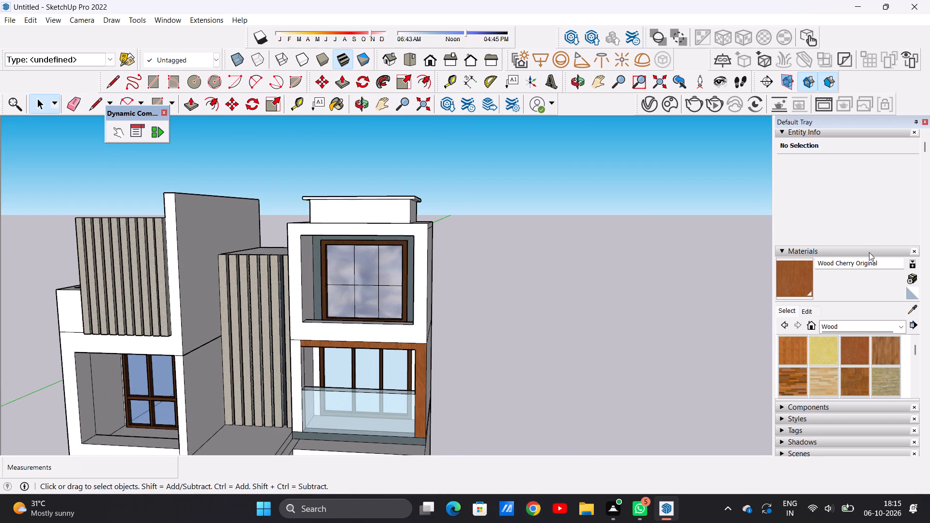
pyautogui.click(902, 327)
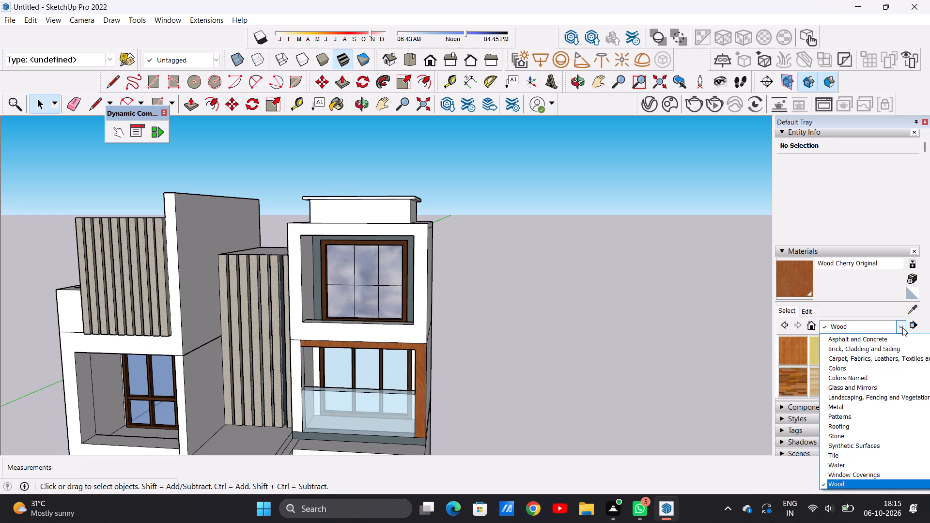
pyautogui.click(848, 442)
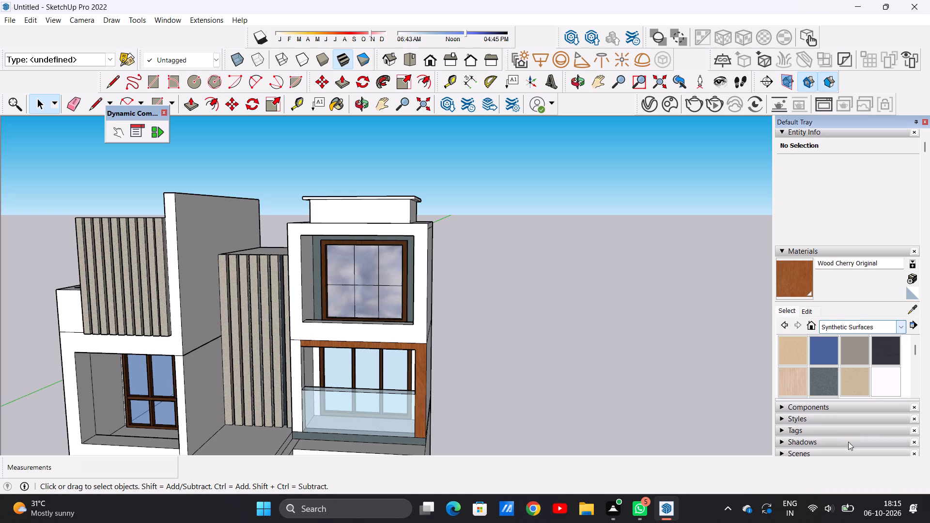
pyautogui.click(829, 384)
pyautogui.moveTo(499, 218); pyautogui.dragTo(418, 305, button='middle')
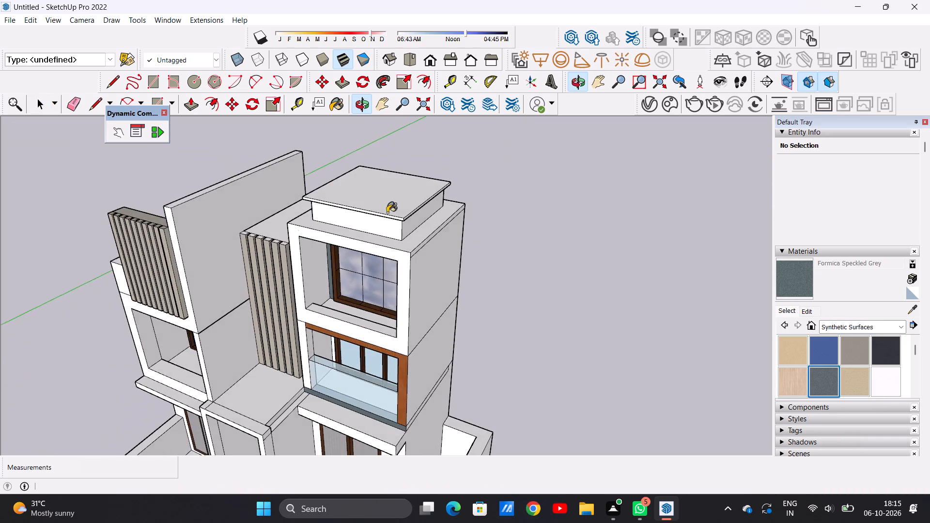
pyautogui.scroll(7, 387, 212)
pyautogui.click(386, 207)
pyautogui.click(402, 223)
pyautogui.scroll(8, 431, 229)
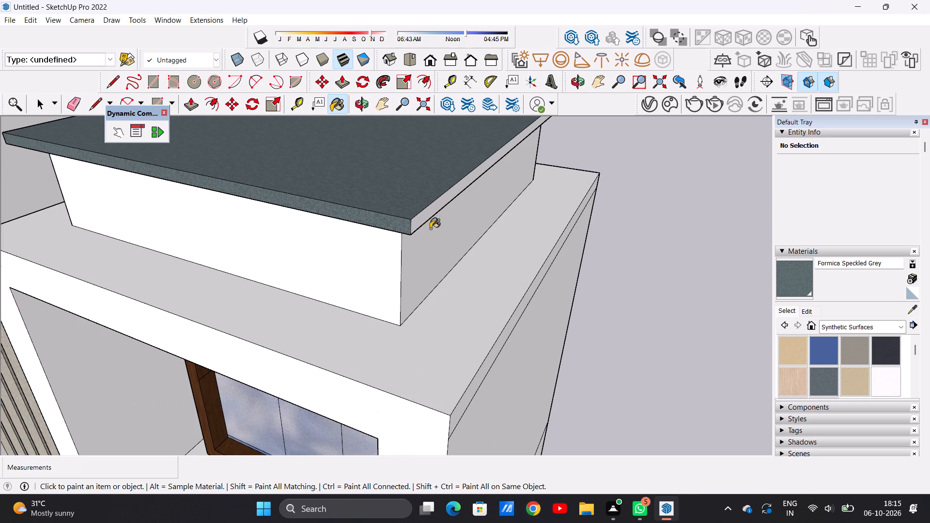
pyautogui.click(420, 224)
pyautogui.scroll(-14, 432, 229)
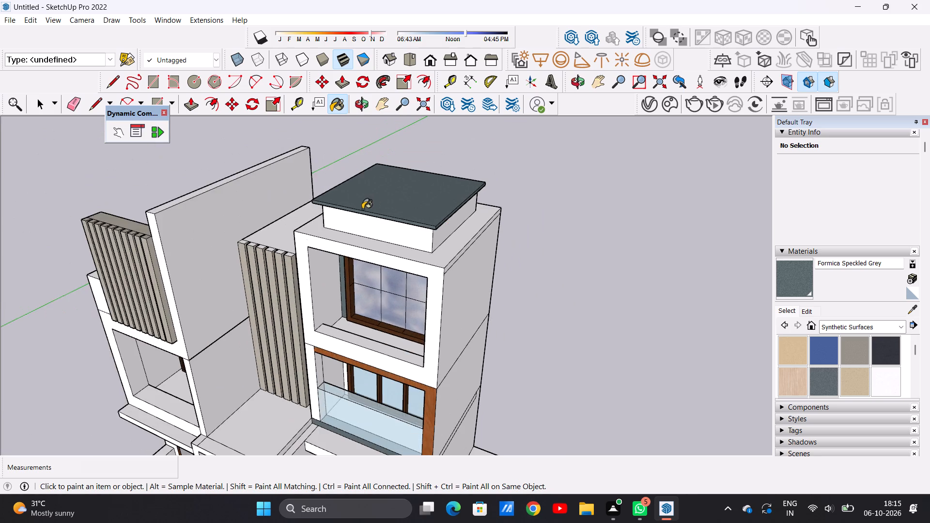
# Paint the top roof slab's left side edge and rear edge with Formica Speckled Grey.
pyautogui.moveTo(362, 209); pyautogui.dragTo(560, 217, button='middle')
pyautogui.scroll(14, 379, 209)
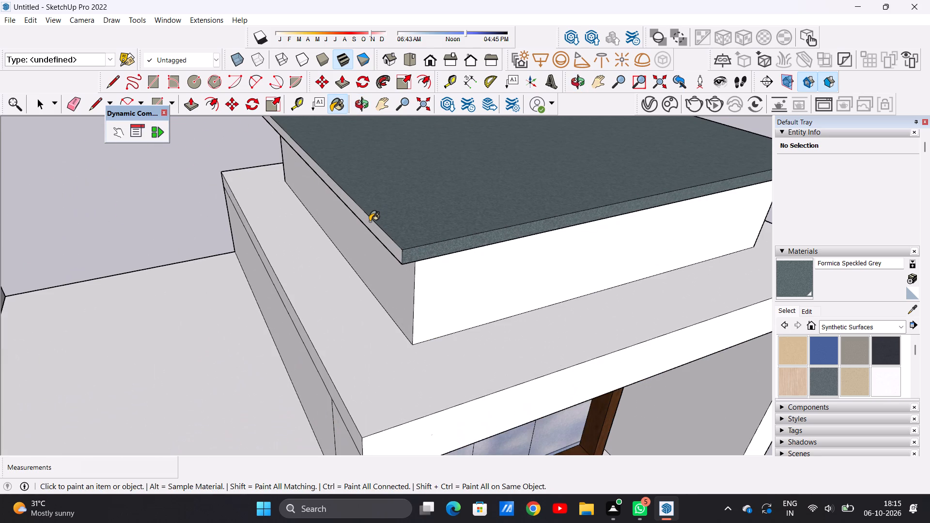
pyautogui.click(370, 222)
pyautogui.scroll(-15, 355, 233)
pyautogui.moveTo(457, 220); pyautogui.dragTo(354, 225, button='middle')
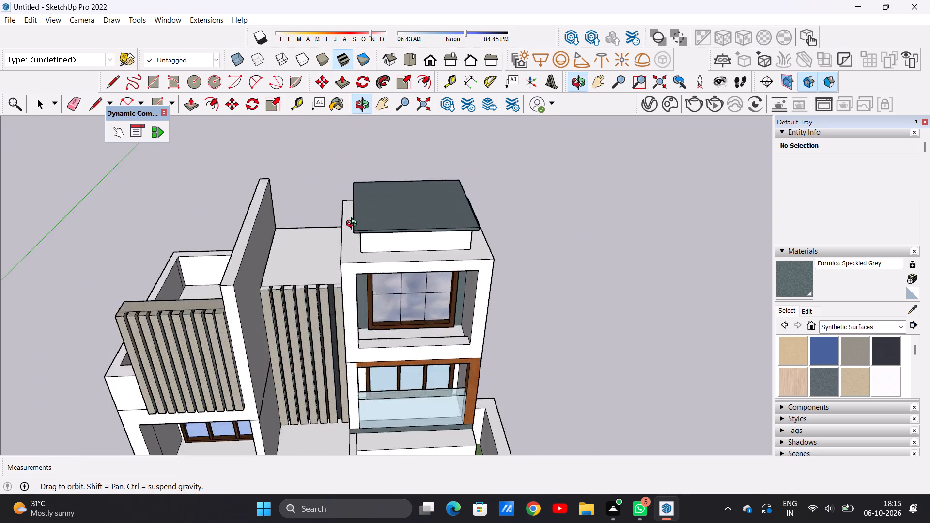
pyautogui.moveTo(354, 225); pyautogui.dragTo(198, 221, button='middle')
pyautogui.scroll(-3, 221, 202)
pyautogui.moveTo(327, 213); pyautogui.dragTo(85, 217, button='middle')
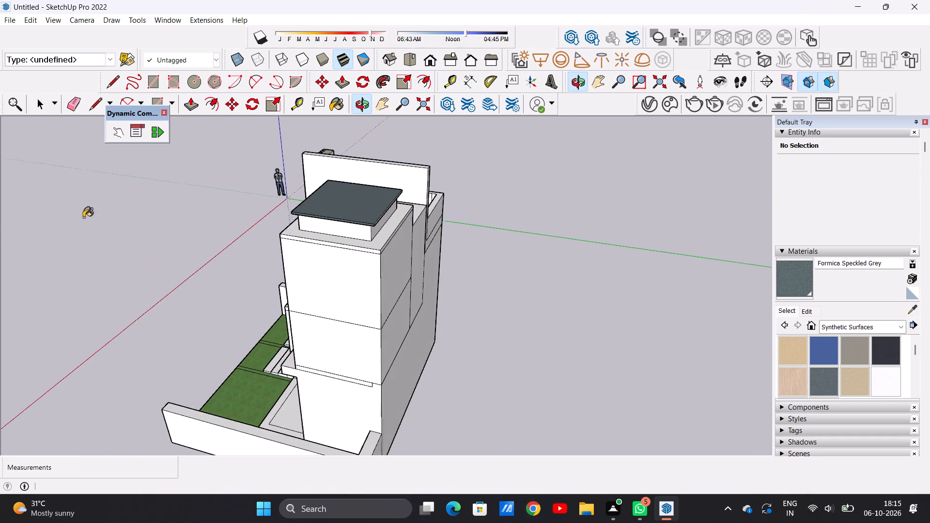
pyautogui.scroll(7, 375, 217)
pyautogui.moveTo(396, 232); pyautogui.dragTo(263, 227, button='middle')
pyautogui.scroll(10, 236, 201)
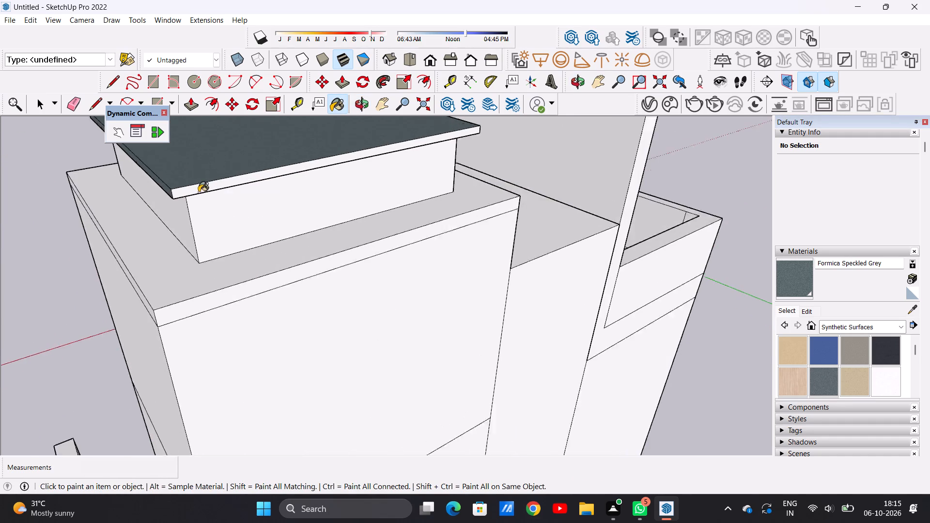
pyautogui.scroll(4, 199, 192)
pyautogui.click(184, 185)
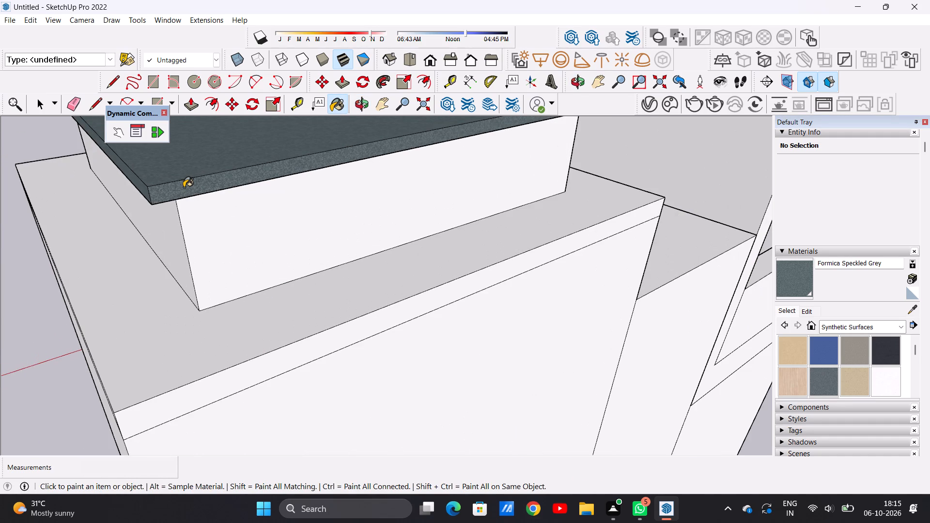
# Paint the flat roof of the slatted middle block with Formica Speckled Grey.
pyautogui.scroll(-10, 200, 211)
pyautogui.moveTo(173, 232); pyautogui.dragTo(404, 222, button='middle')
pyautogui.scroll(-6, 403, 221)
pyautogui.moveTo(366, 229); pyautogui.dragTo(453, 220, button='middle')
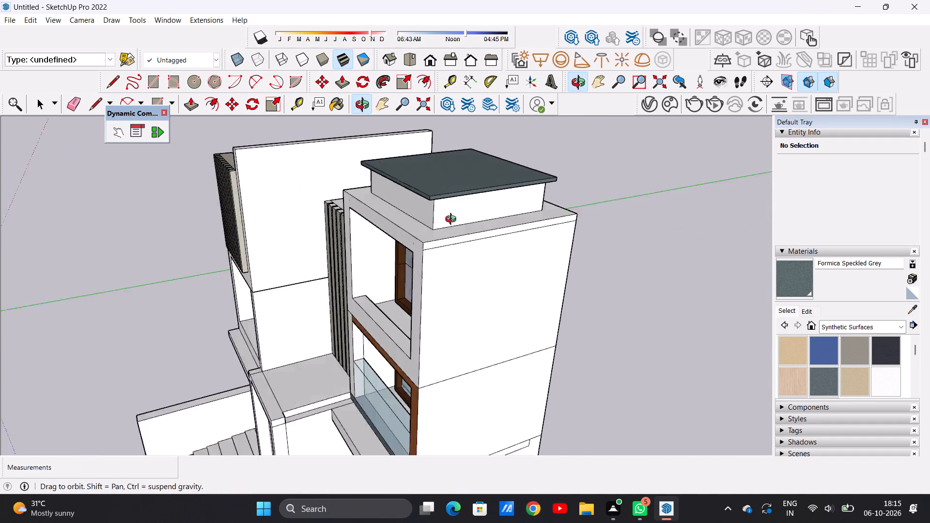
pyautogui.moveTo(453, 220); pyautogui.dragTo(571, 201, button='middle')
pyautogui.moveTo(449, 219); pyautogui.dragTo(575, 196, button='middle')
pyautogui.scroll(6, 578, 185)
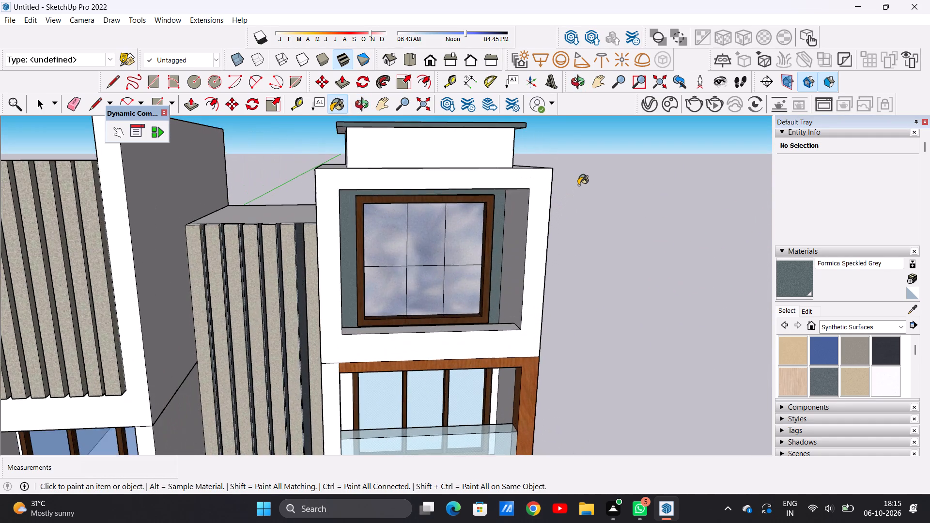
pyautogui.scroll(5, 202, 194)
pyautogui.click(284, 222)
pyautogui.scroll(-9, 260, 231)
pyautogui.moveTo(379, 200); pyautogui.dragTo(380, 187, button='middle')
pyautogui.scroll(6, 409, 179)
pyautogui.press('space')
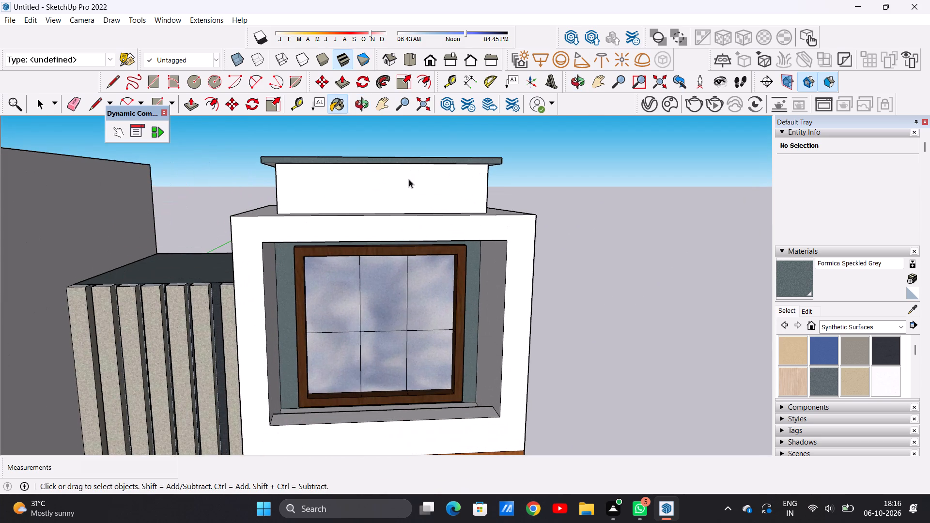
# Draw a vertical line about 1' 6 5/16" up the front face of the block under the roof slab, near its left end.
pyautogui.press('l')
pyautogui.scroll(8, 286, 185)
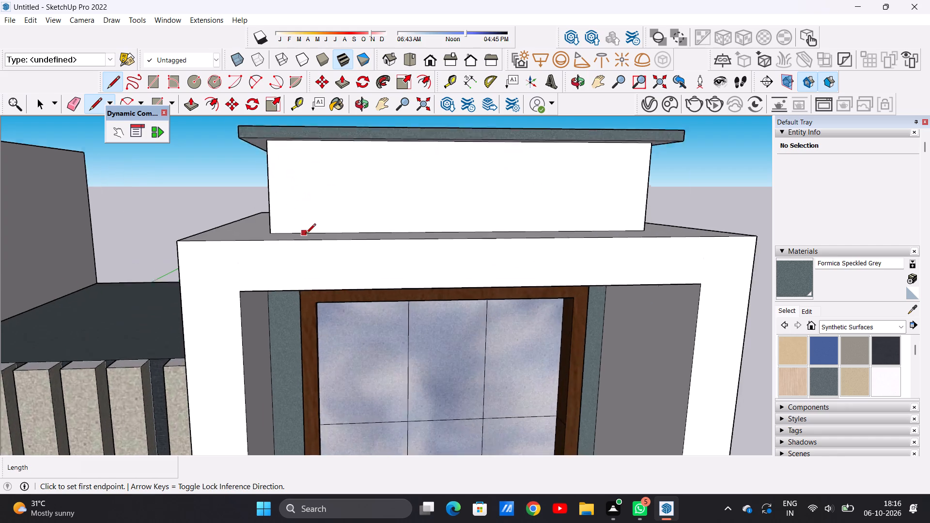
pyautogui.scroll(3, 306, 234)
pyautogui.click(273, 231)
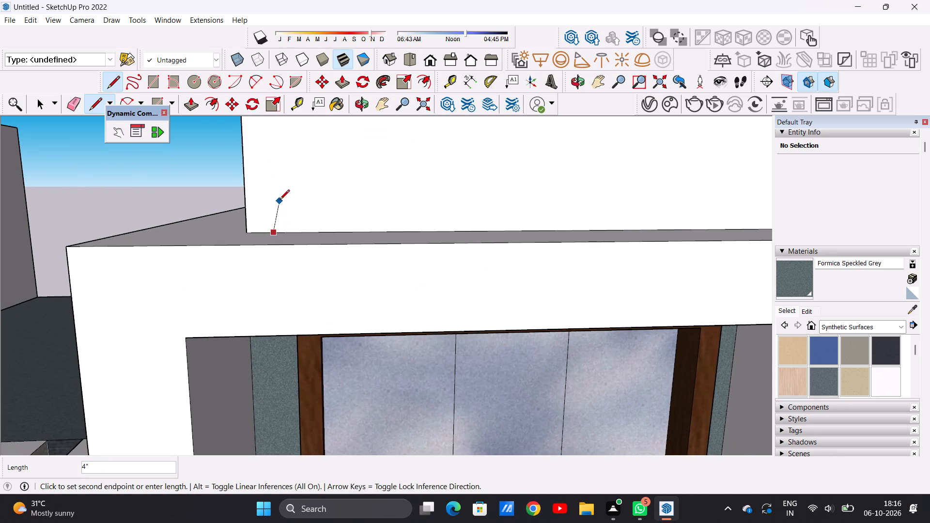
pyautogui.scroll(-9, 276, 204)
pyautogui.scroll(8, 277, 158)
pyautogui.scroll(-1, 277, 157)
pyautogui.scroll(1, 277, 157)
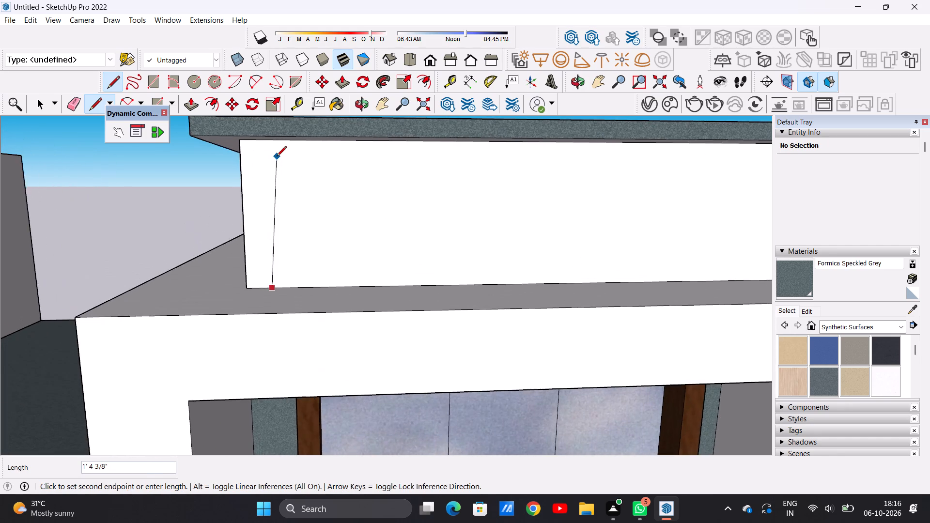
pyautogui.moveTo(277, 157); pyautogui.dragTo(270, 128, button='middle')
pyautogui.scroll(4, 266, 127)
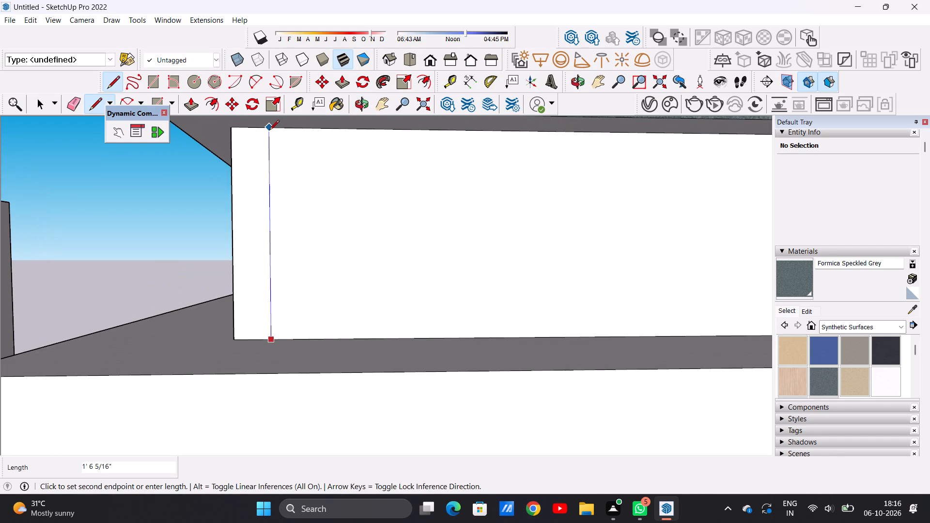
# Finish the vertical line, about 1' 6 5/16" long, at the upper edge of the block's front face.
pyautogui.click(269, 130)
pyautogui.press('space')
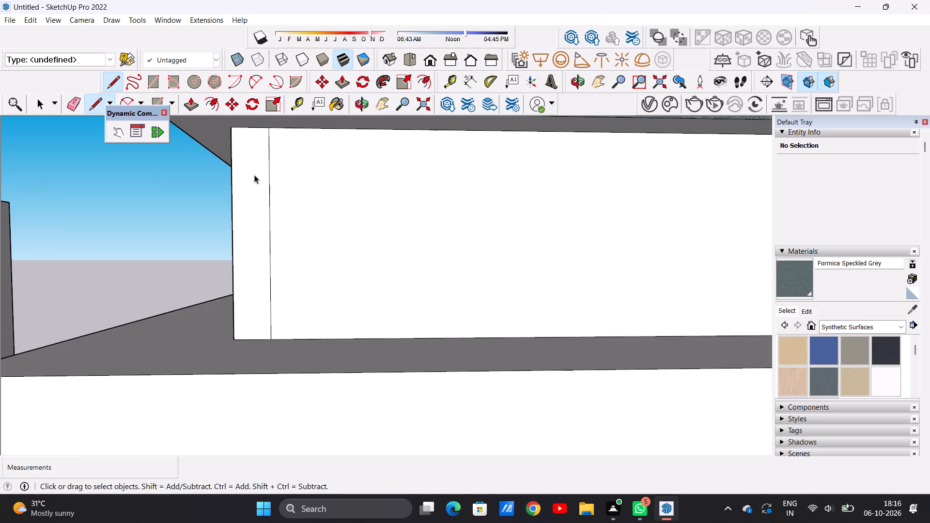
# Copy the narrow strip at the face's left end 3 13/16" to the right and repeat the copy 10 times.
pyautogui.doubleClick(254, 175)
pyautogui.press('m')
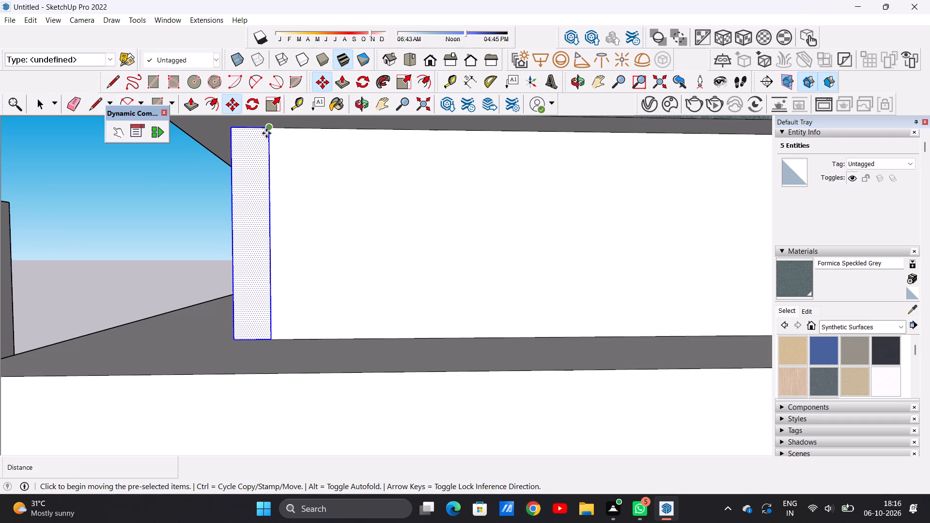
pyautogui.click(266, 133)
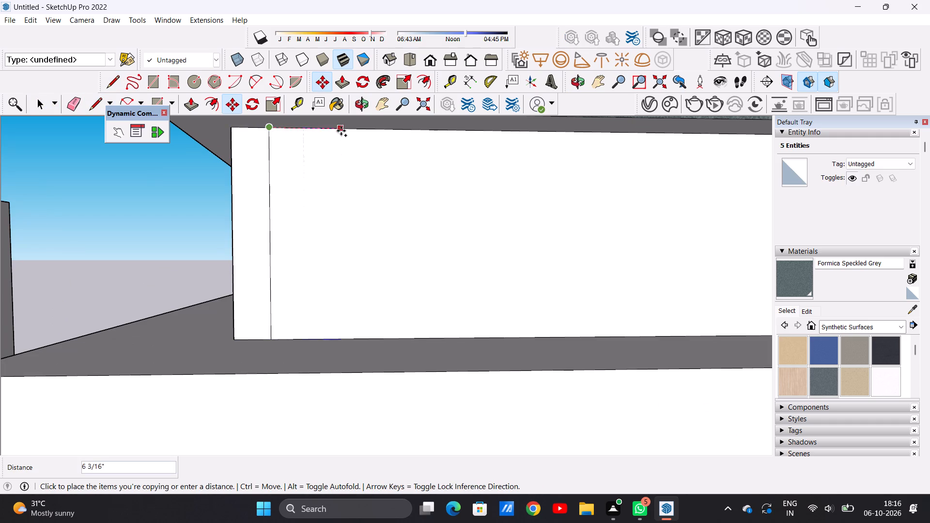
pyautogui.click(313, 129)
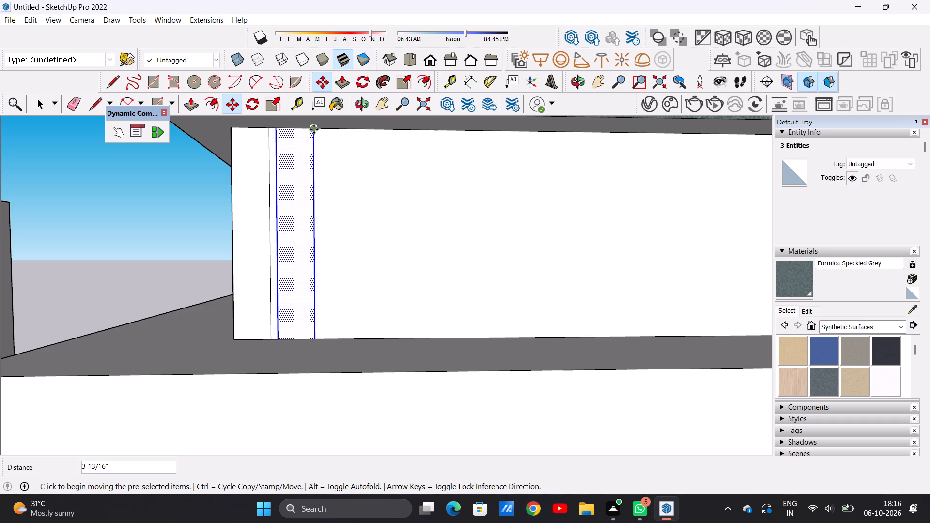
pyautogui.hotkey('shift', '*')
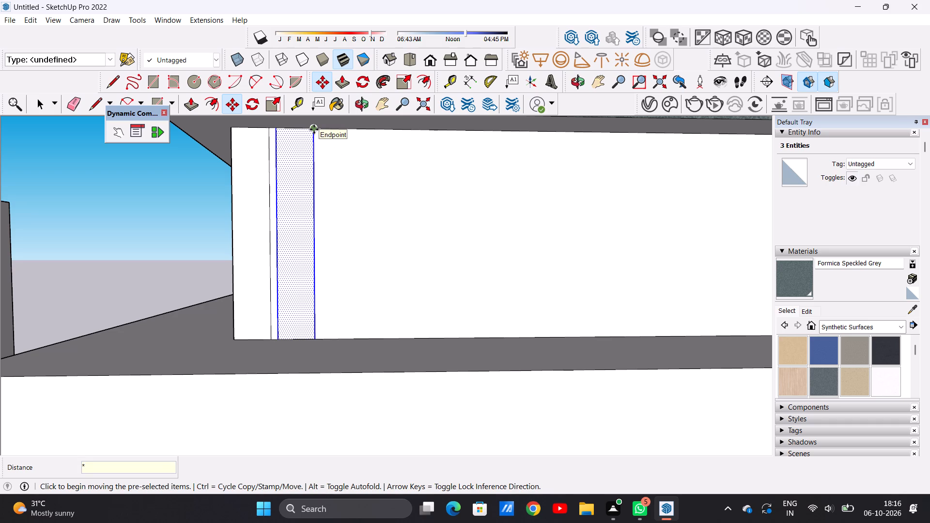
pyautogui.write('10')
pyautogui.press('Return')
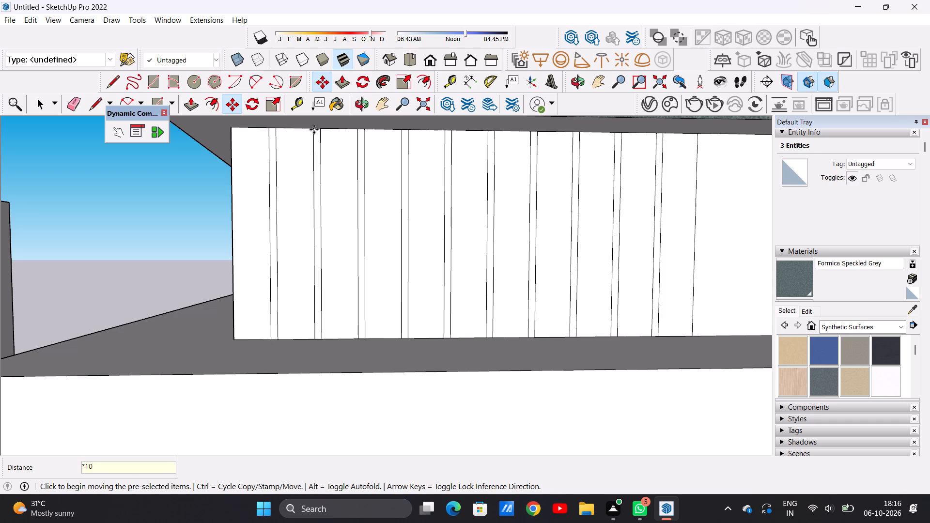
# Copy the last strip of the row about 4 1/16" to the right, then shift the copy back about 1/4".
pyautogui.scroll(-14, 294, 222)
pyautogui.scroll(6, 402, 226)
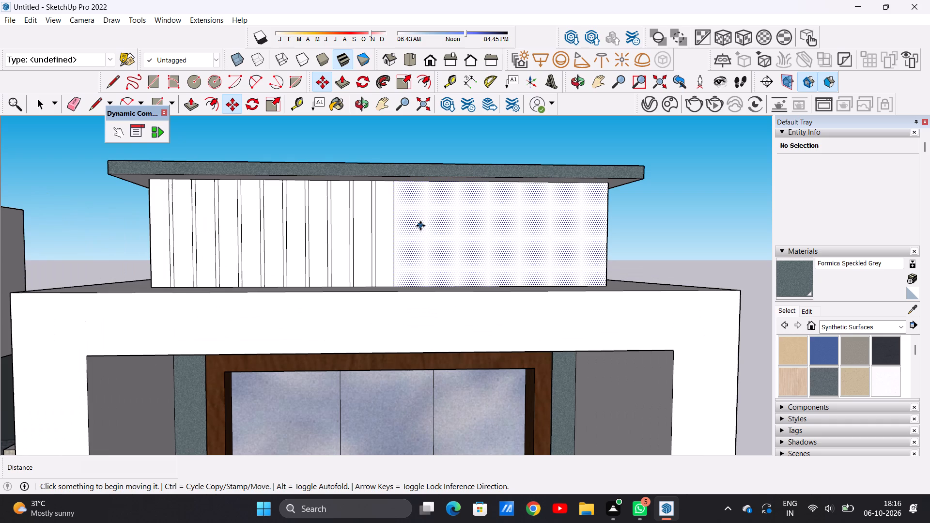
pyautogui.press('space')
pyautogui.scroll(5, 390, 245)
pyautogui.doubleClick(388, 246)
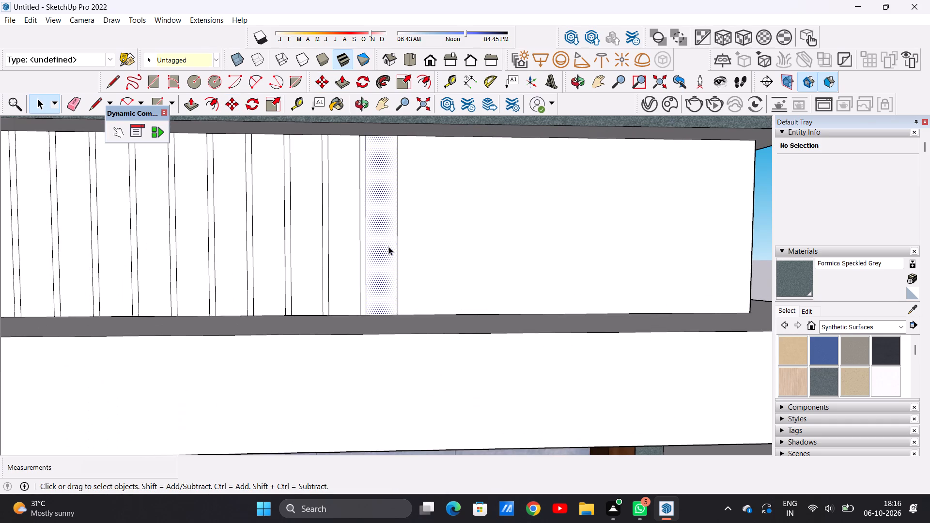
pyautogui.scroll(-4, 388, 246)
pyautogui.moveTo(406, 211); pyautogui.dragTo(403, 186, button='middle')
pyautogui.scroll(8, 395, 164)
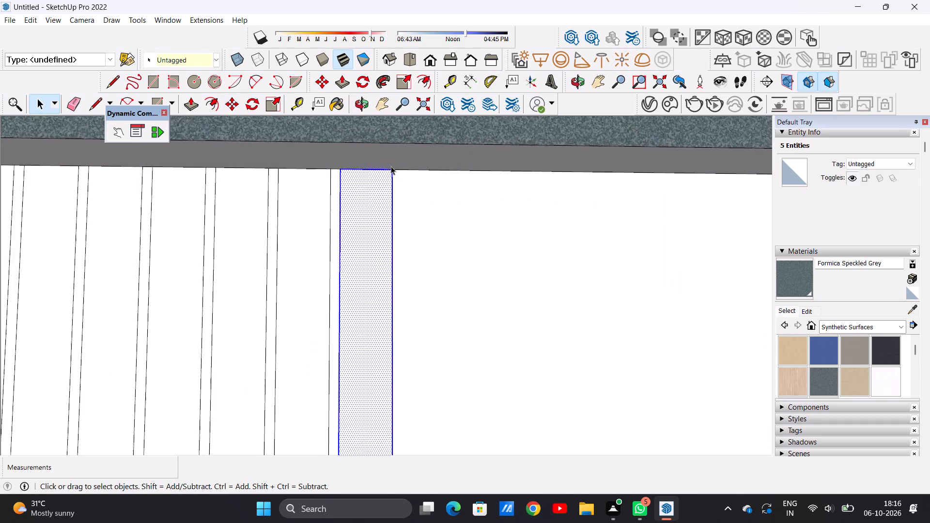
pyautogui.scroll(2, 391, 166)
pyautogui.press('m')
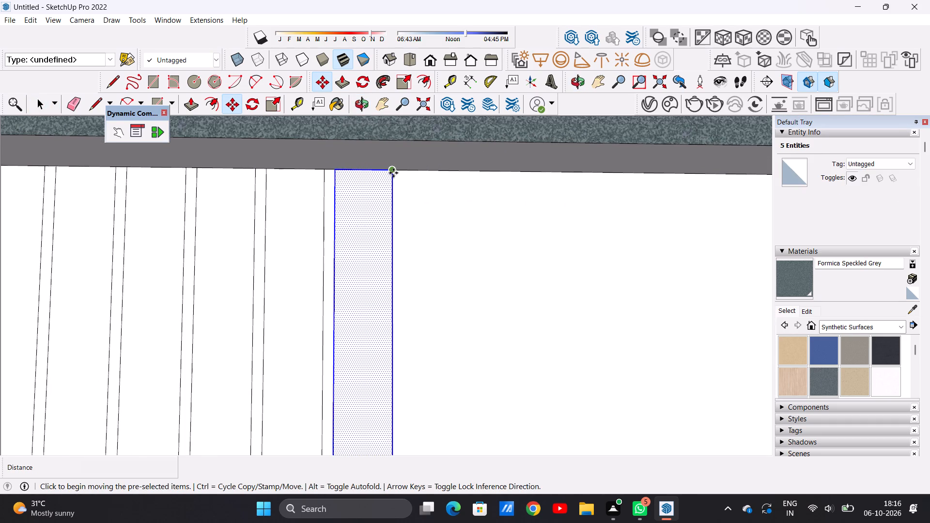
pyautogui.click(393, 173)
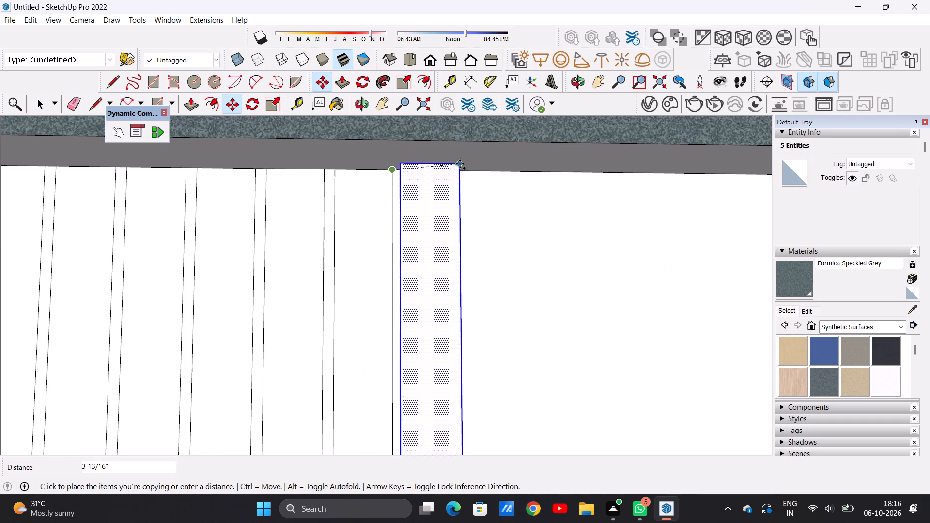
pyautogui.click(465, 168)
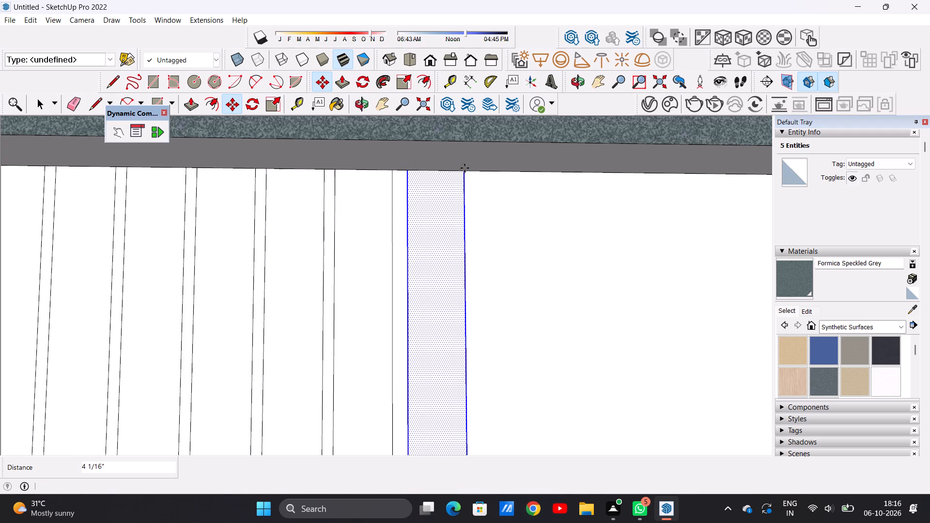
pyautogui.click(465, 169)
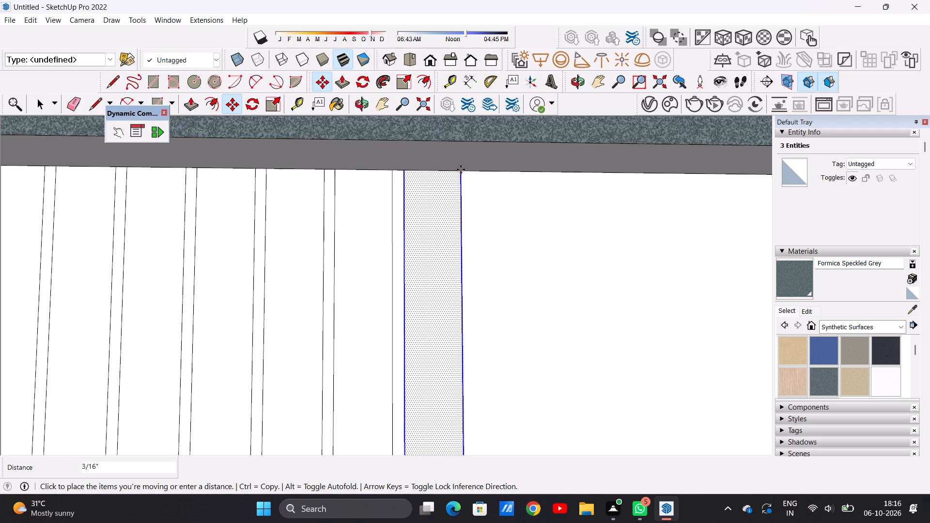
pyautogui.click(460, 169)
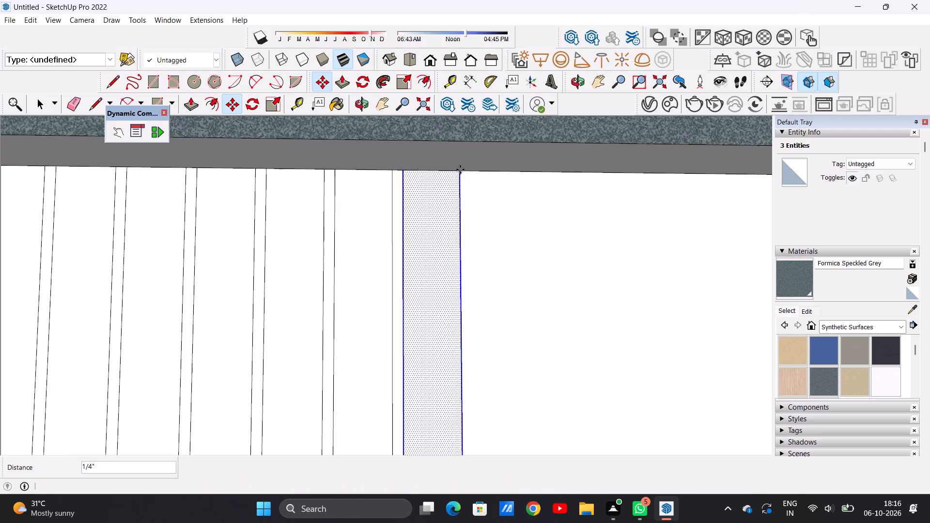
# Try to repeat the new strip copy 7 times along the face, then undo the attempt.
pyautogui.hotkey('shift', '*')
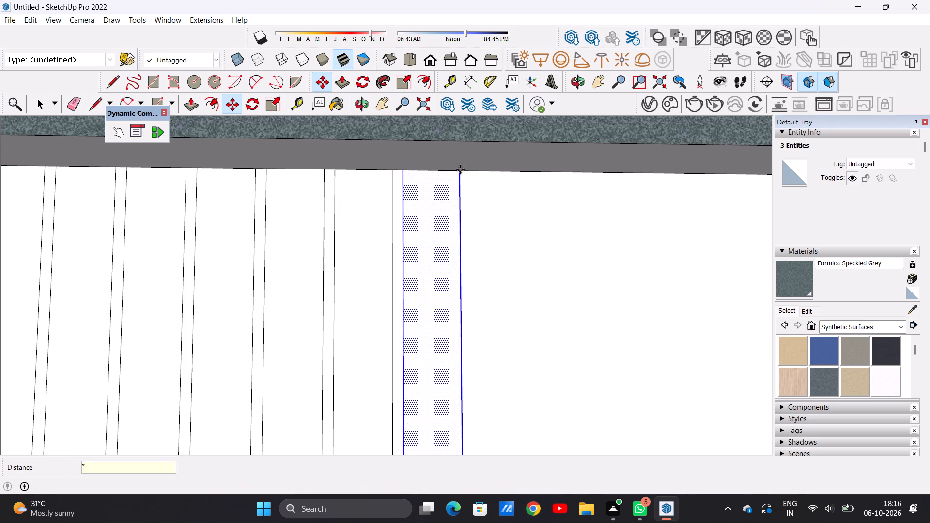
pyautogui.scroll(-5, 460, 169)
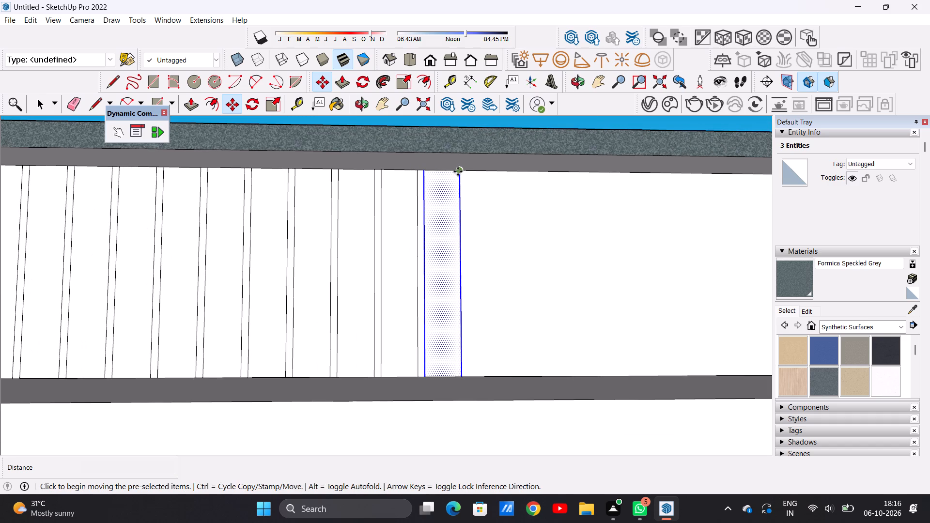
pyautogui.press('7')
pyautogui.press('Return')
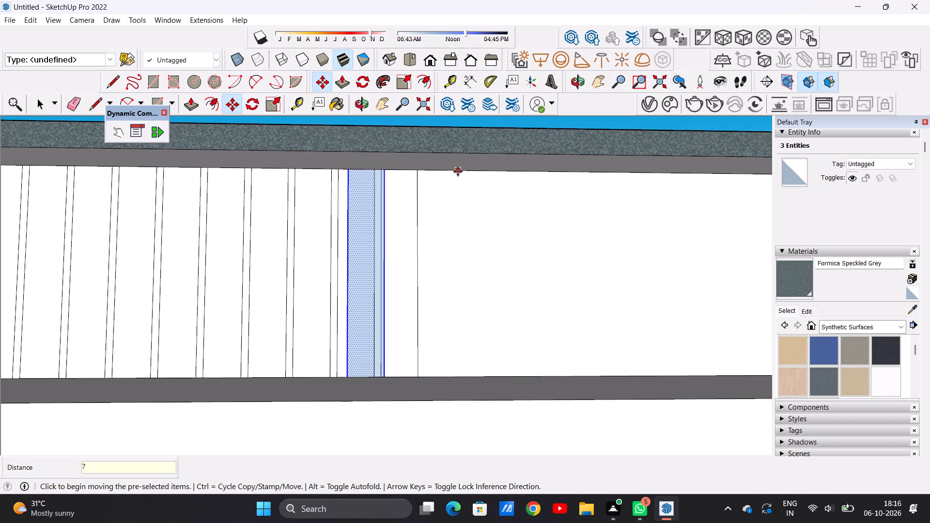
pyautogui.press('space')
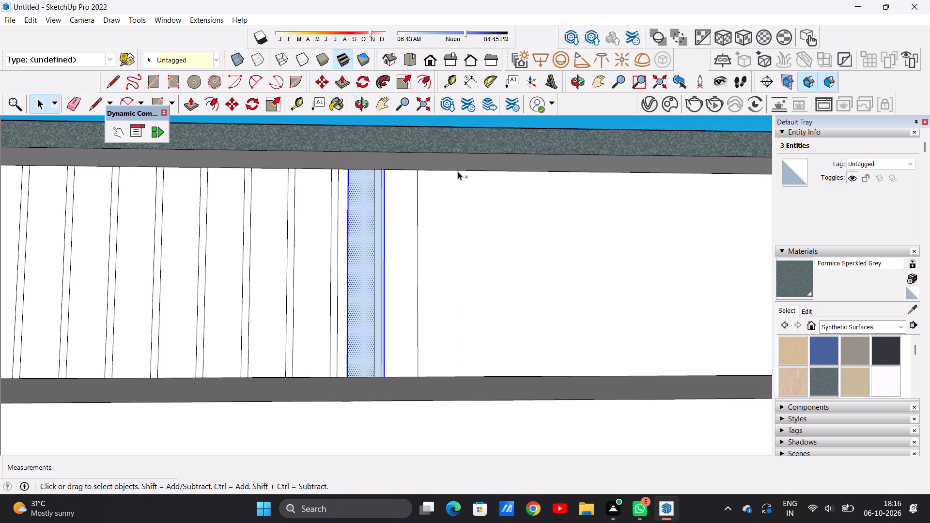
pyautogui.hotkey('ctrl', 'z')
# Copy the last strip about 3 15/16" to the right and repeat the copy 5 times along the face.
pyautogui.scroll(1, 469, 173)
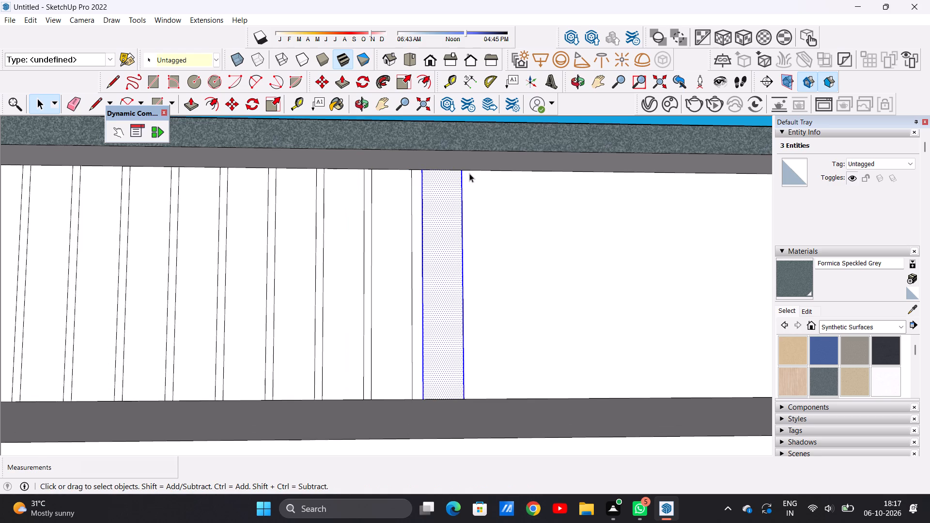
pyautogui.press('m')
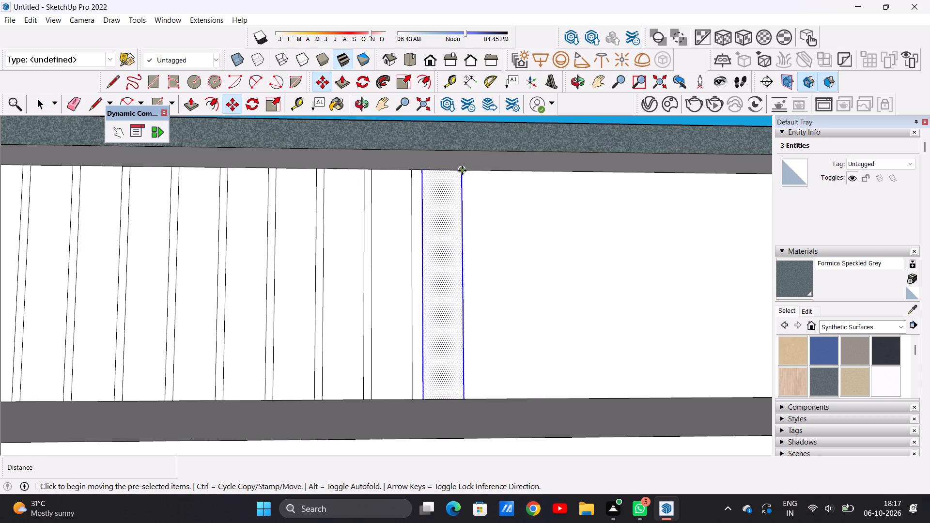
pyautogui.click(462, 170)
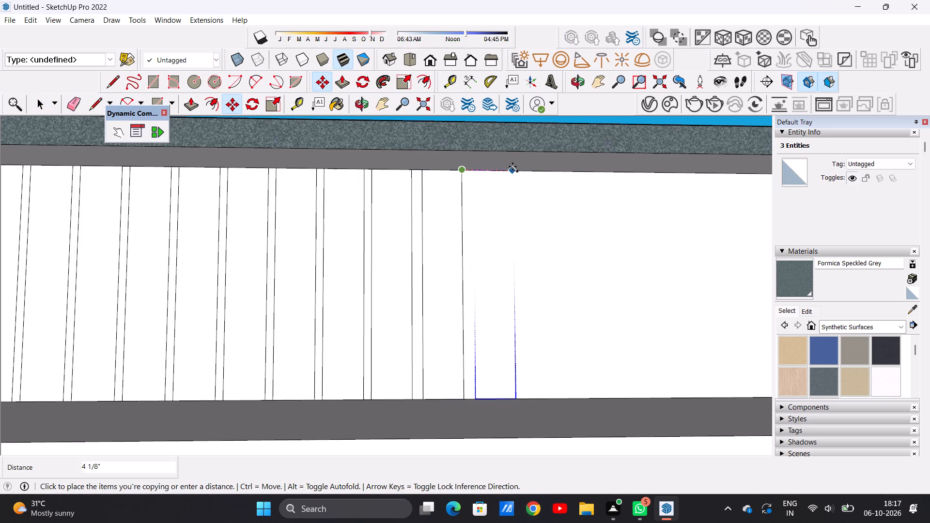
pyautogui.click(510, 169)
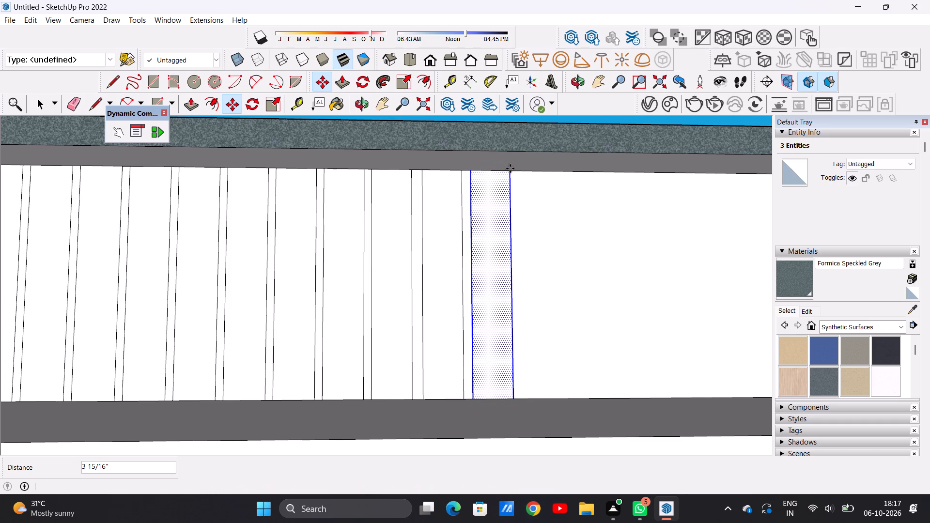
pyautogui.hotkey('shift', '*')
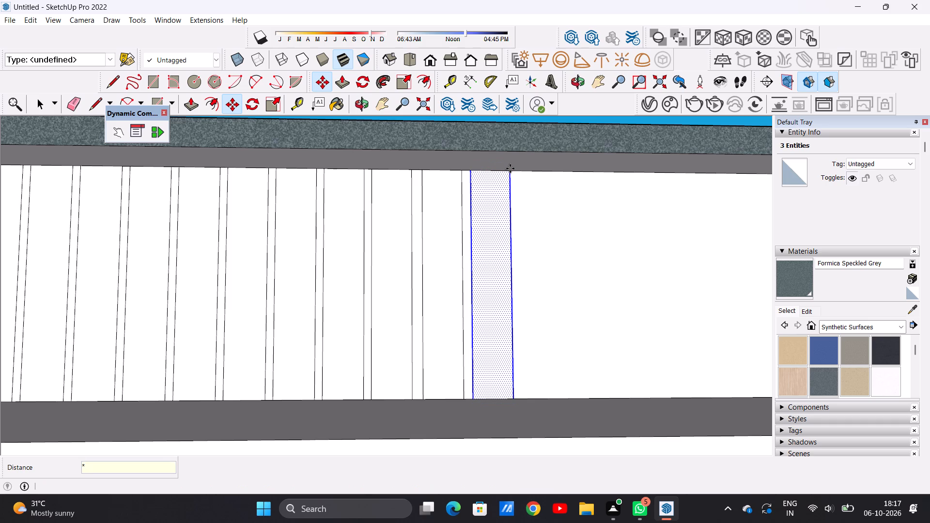
pyautogui.press('5')
pyautogui.press('Return')
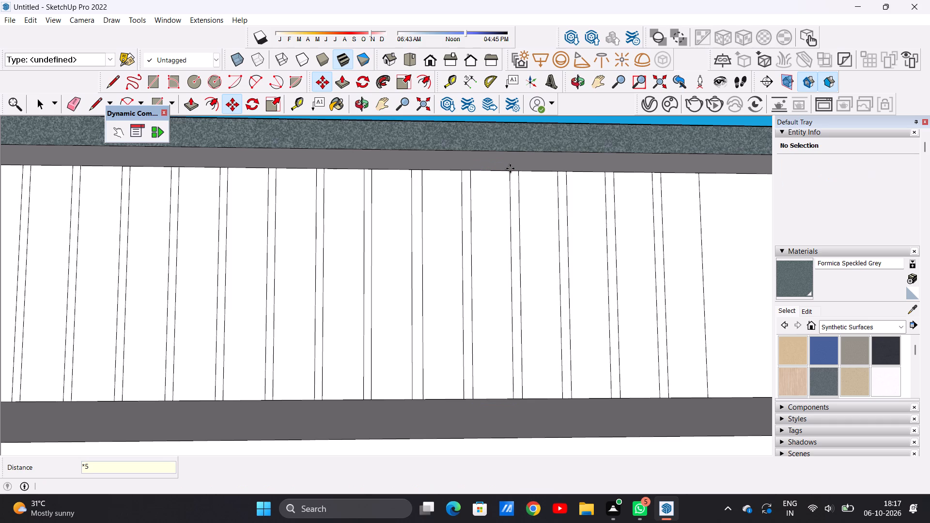
pyautogui.press('space')
# Copy the last strip three more times toward the face's right end, at spacings of about 3 13/16", 3 11/16" and 3 13/16".
pyautogui.scroll(-10, 434, 222)
pyautogui.scroll(3, 587, 222)
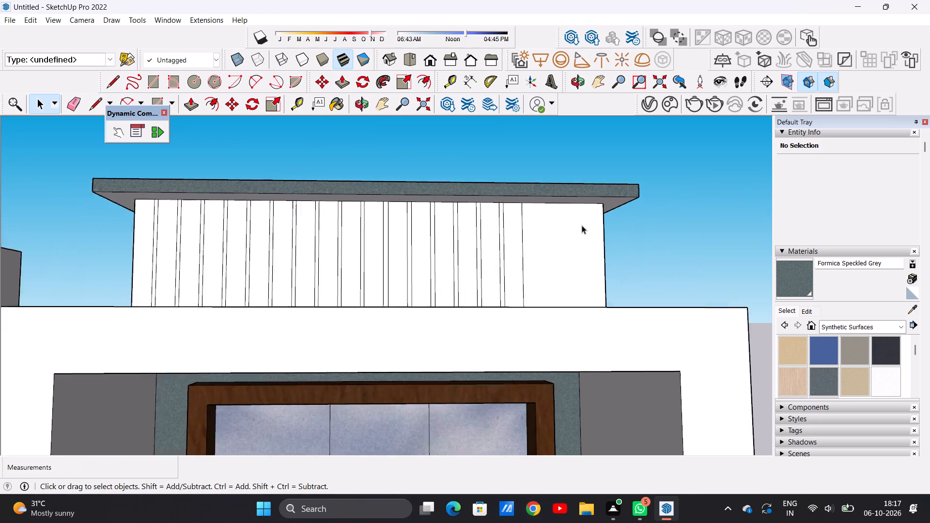
pyautogui.scroll(2, 582, 225)
pyautogui.doubleClick(489, 256)
pyautogui.scroll(3, 509, 182)
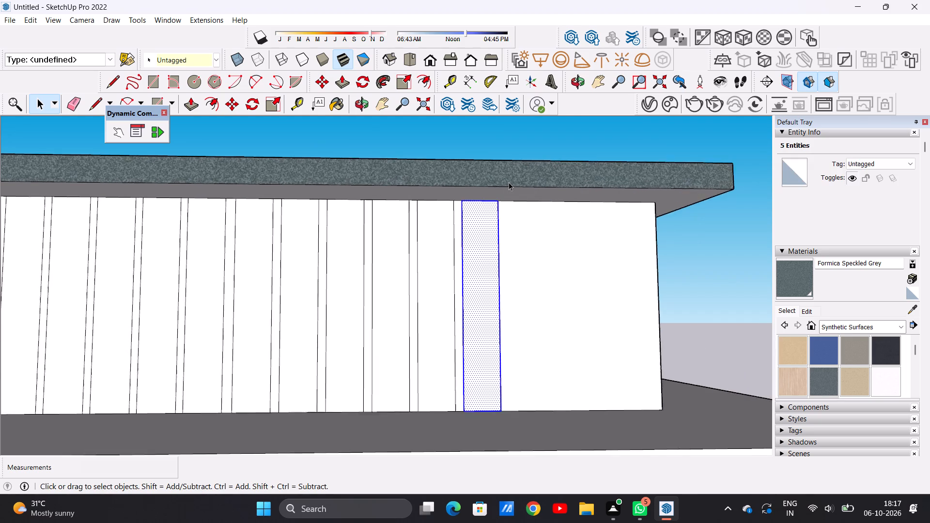
pyautogui.scroll(5, 509, 182)
pyautogui.press('m')
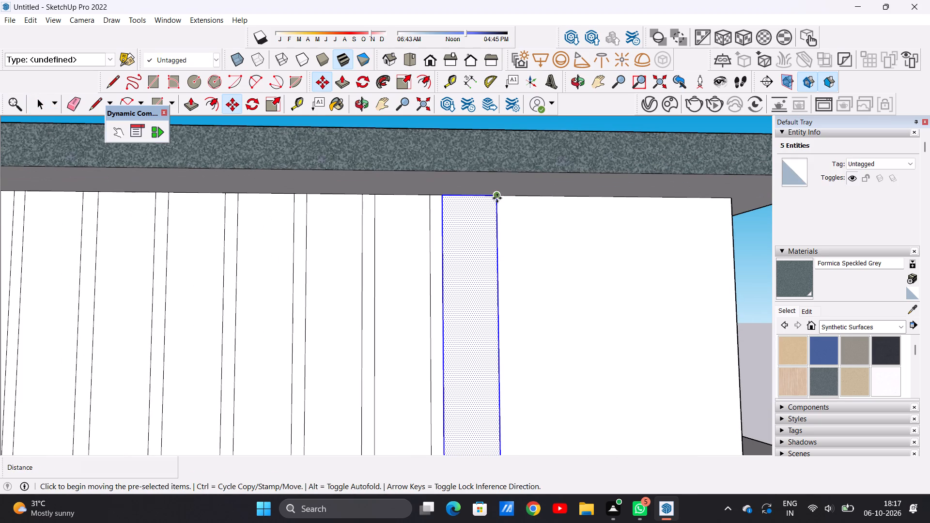
pyautogui.click(497, 198)
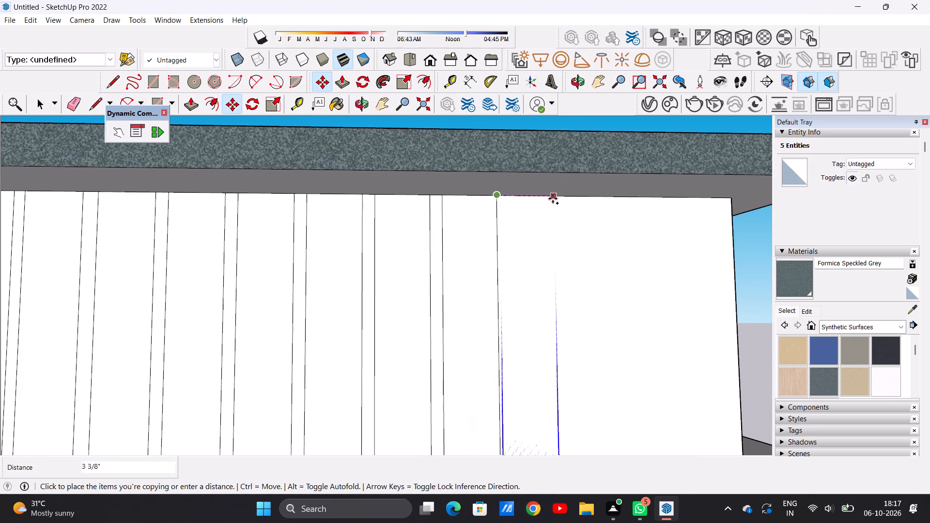
pyautogui.click(560, 199)
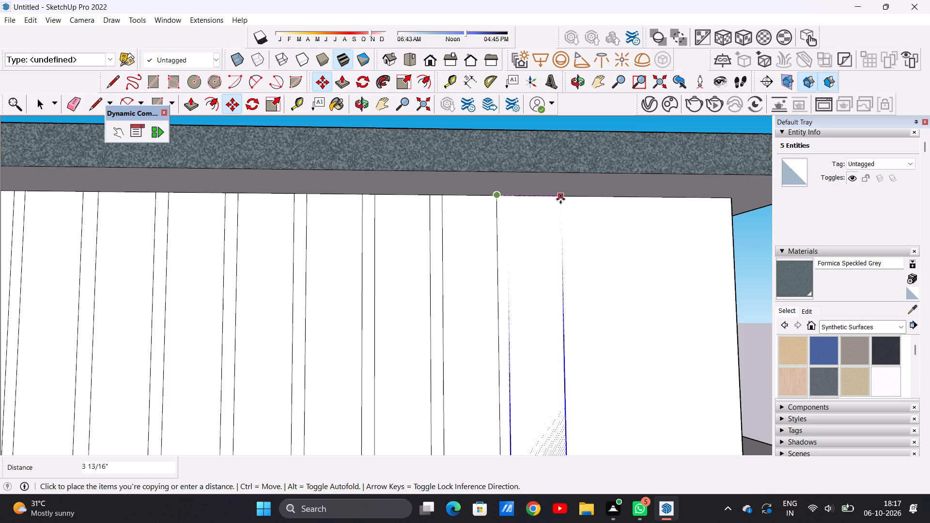
pyautogui.click(560, 199)
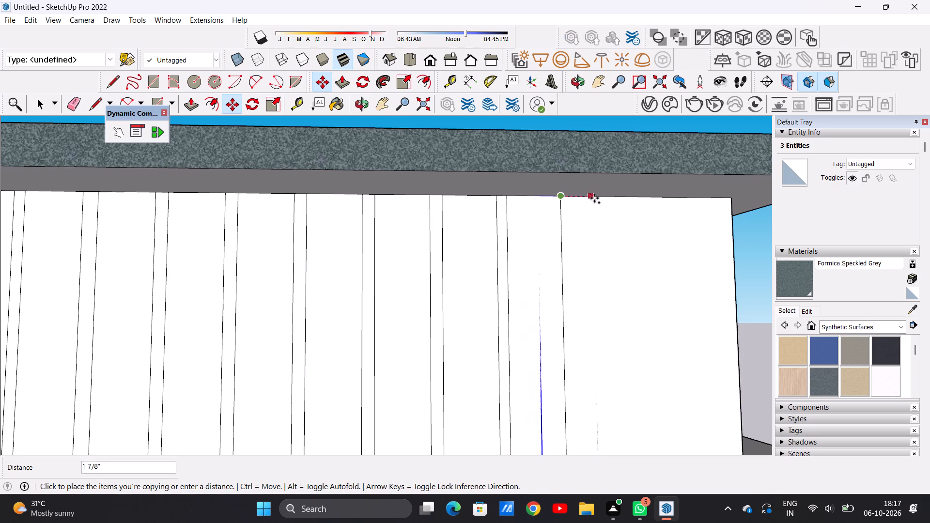
pyautogui.click(621, 196)
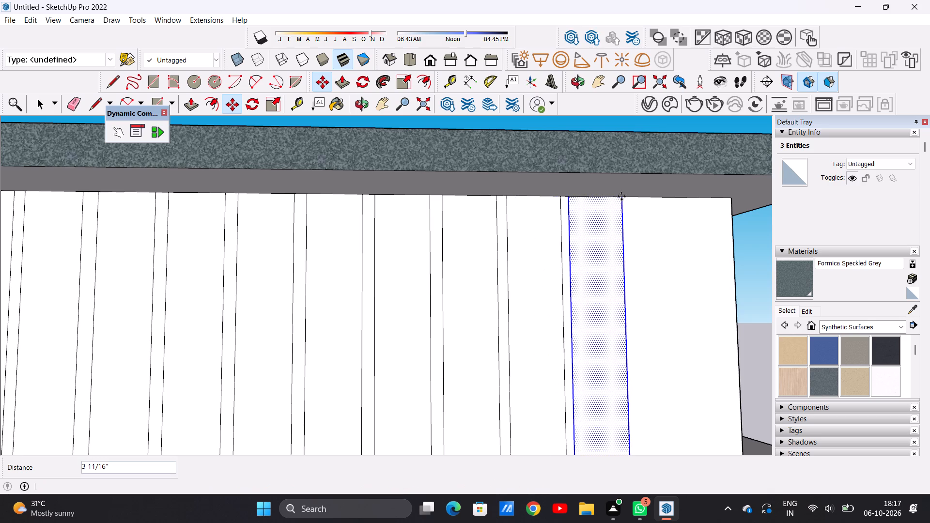
pyautogui.click(621, 201)
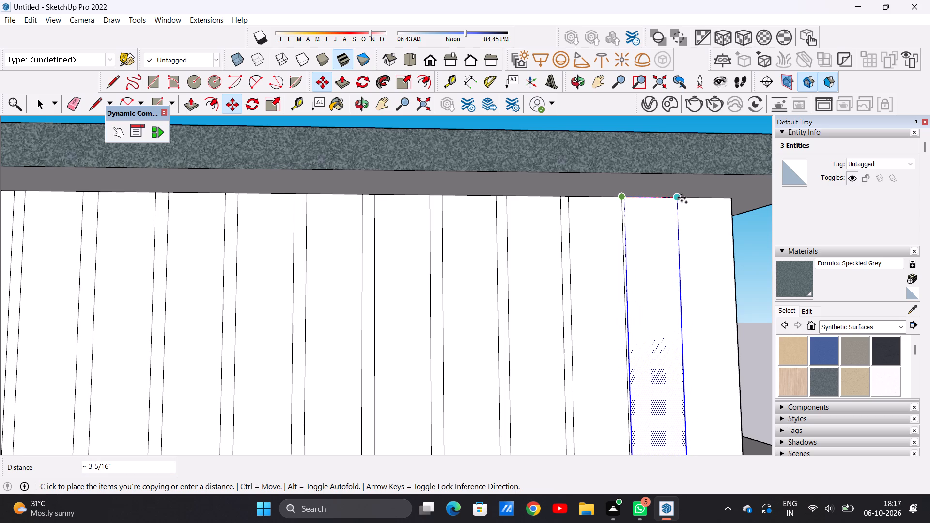
pyautogui.click(685, 197)
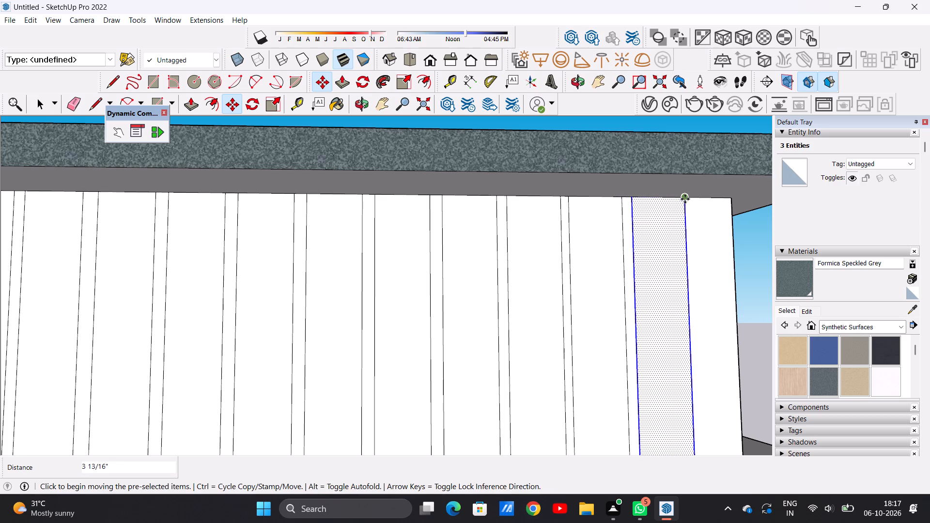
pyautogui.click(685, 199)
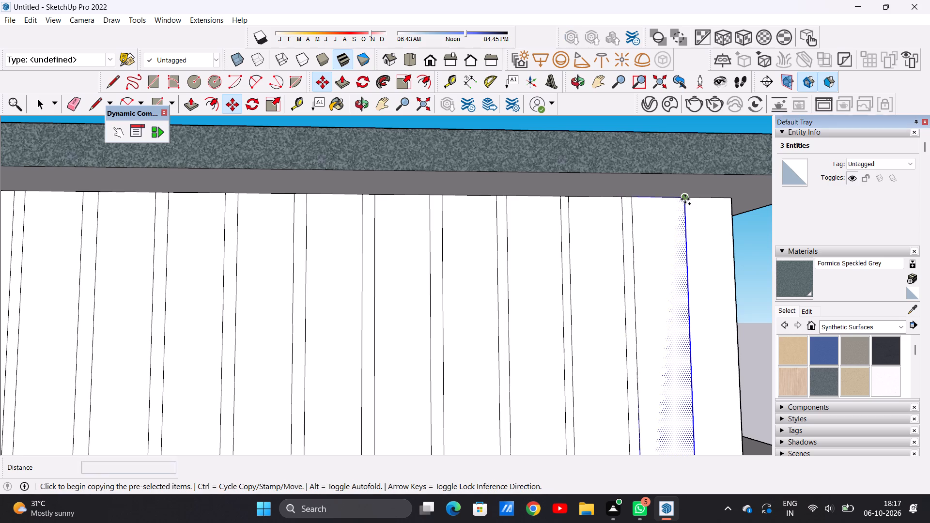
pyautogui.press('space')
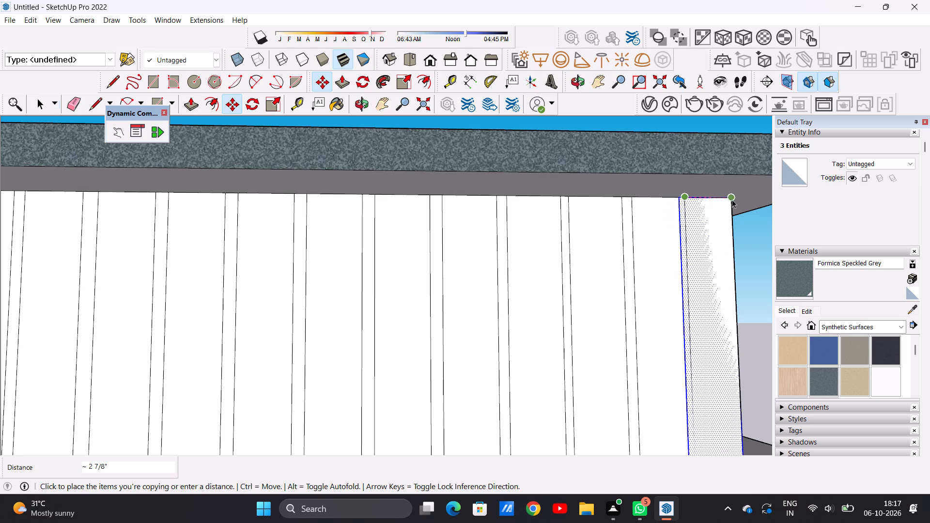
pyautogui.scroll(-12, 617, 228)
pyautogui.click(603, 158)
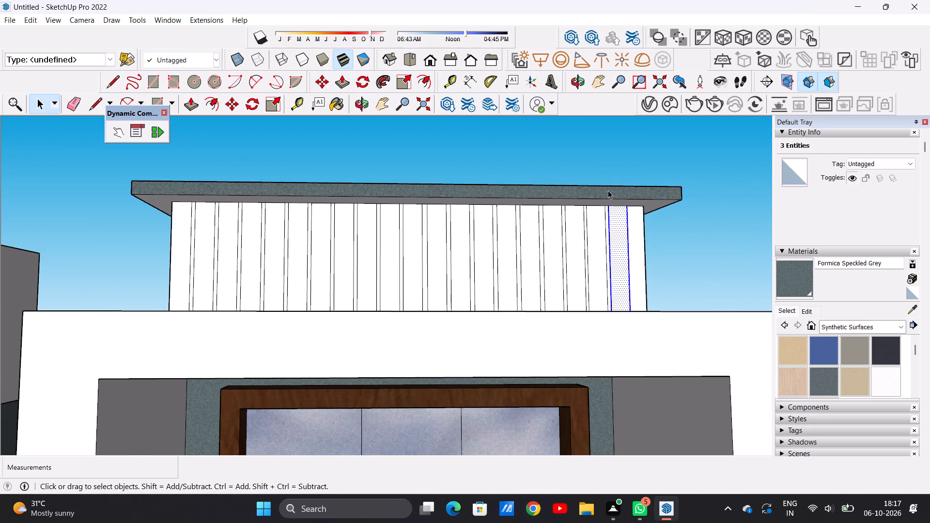
# Draw a vertical line about 1' 6 5/16" long just beyond the last strip, from the face's top edge to its bottom edge.
pyautogui.scroll(3, 674, 259)
pyautogui.scroll(-3, 619, 261)
pyautogui.moveTo(603, 265); pyautogui.dragTo(575, 303, button='middle')
pyautogui.scroll(5, 610, 279)
pyautogui.press('l')
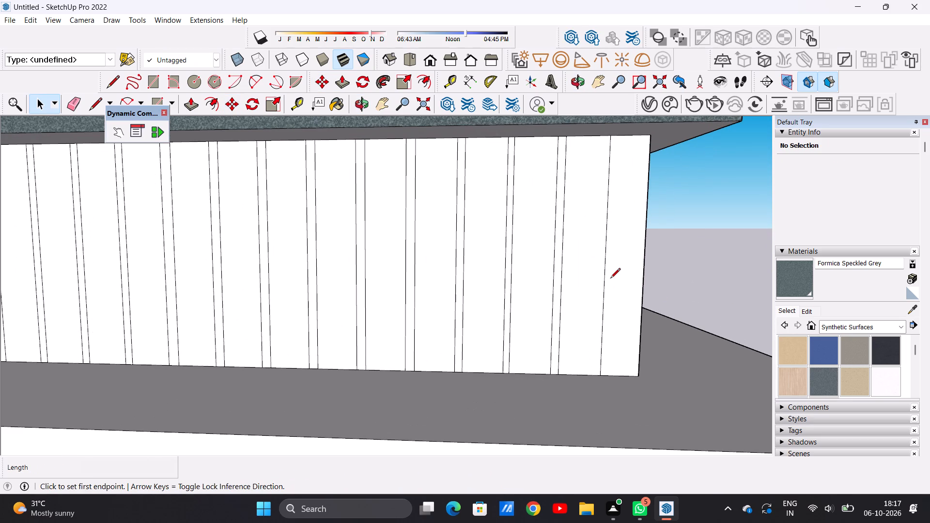
pyautogui.scroll(5, 615, 156)
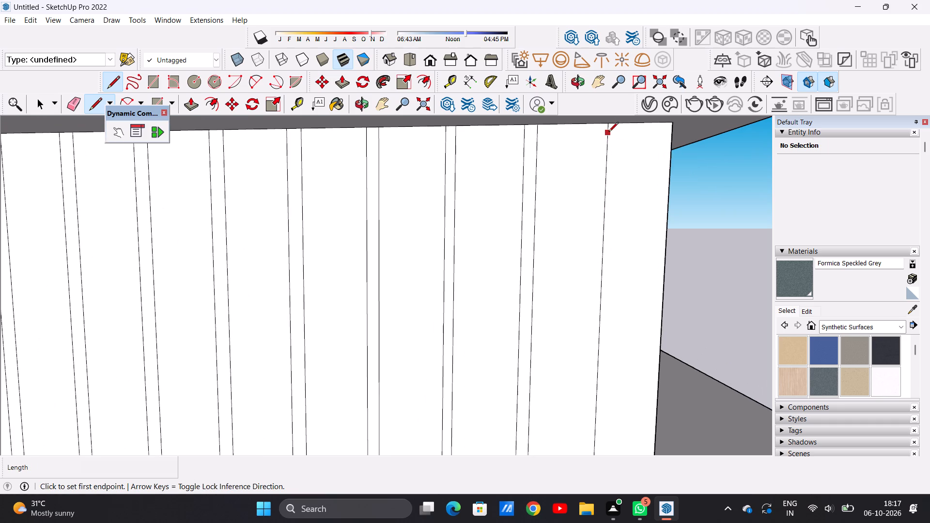
pyautogui.scroll(5, 604, 125)
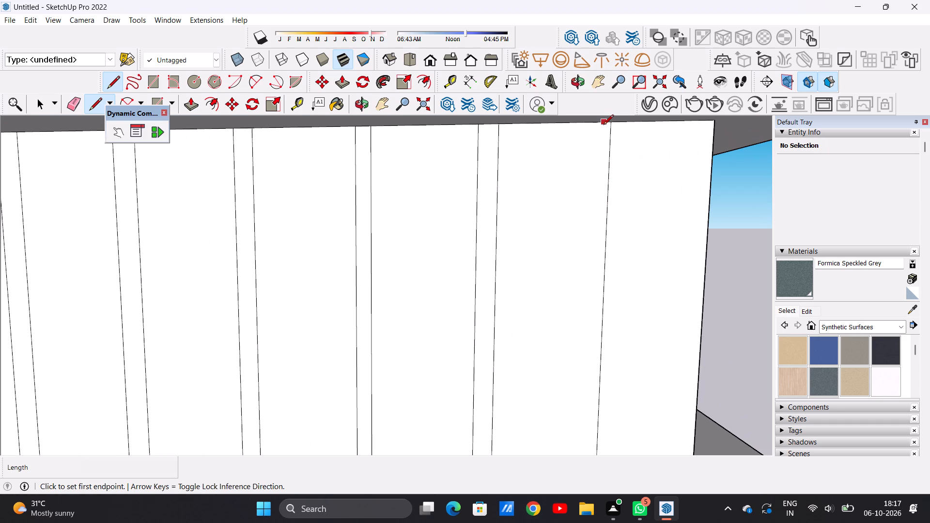
pyautogui.click(604, 125)
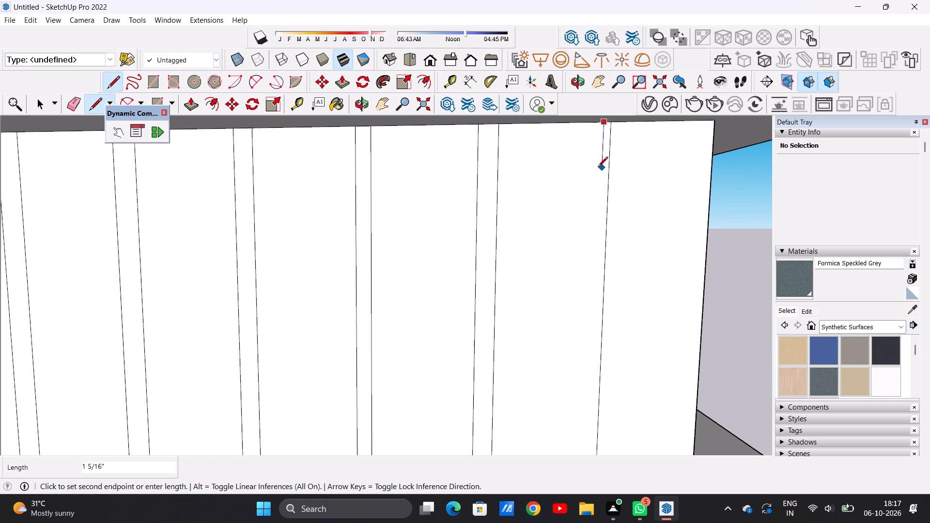
pyautogui.press('space')
pyautogui.write('l')
pyautogui.scroll(4, 627, 124)
pyautogui.click(628, 124)
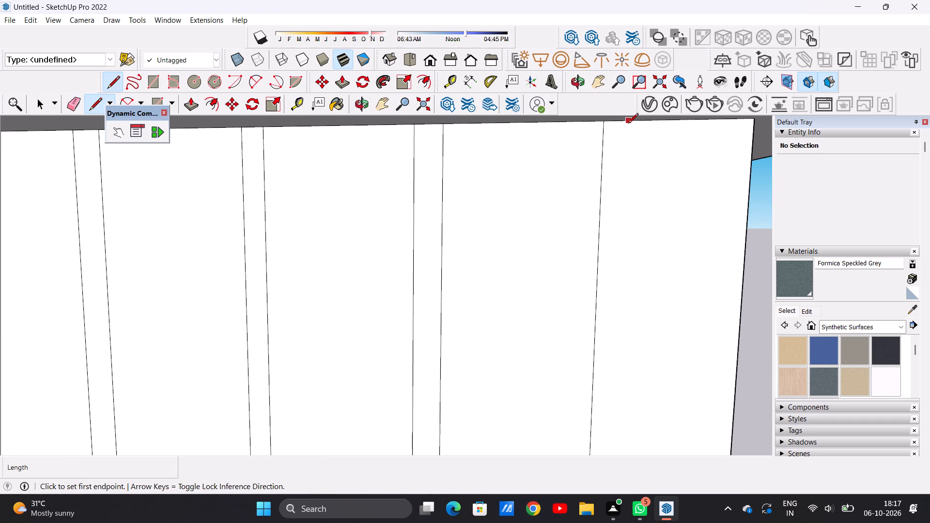
pyautogui.scroll(-9, 625, 177)
pyautogui.scroll(-6, 631, 244)
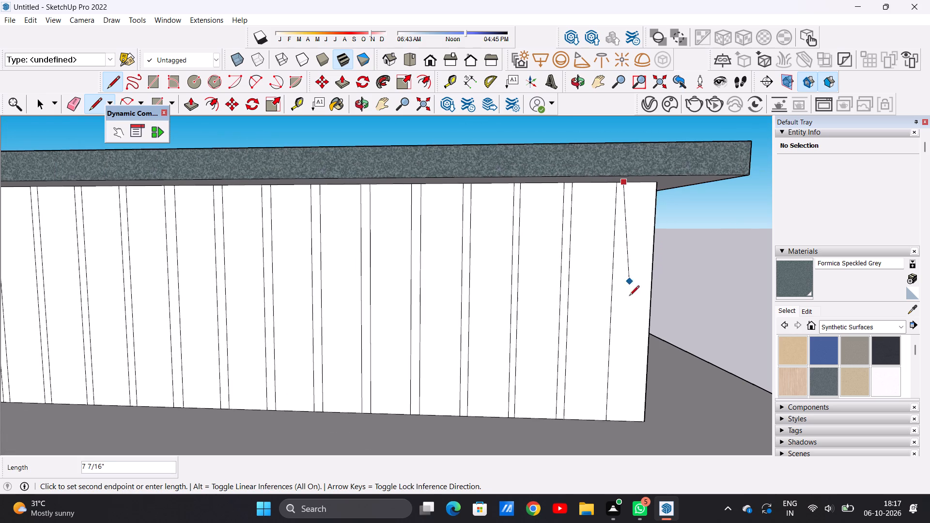
pyautogui.click(615, 424)
pyautogui.press('space')
pyautogui.scroll(-15, 551, 376)
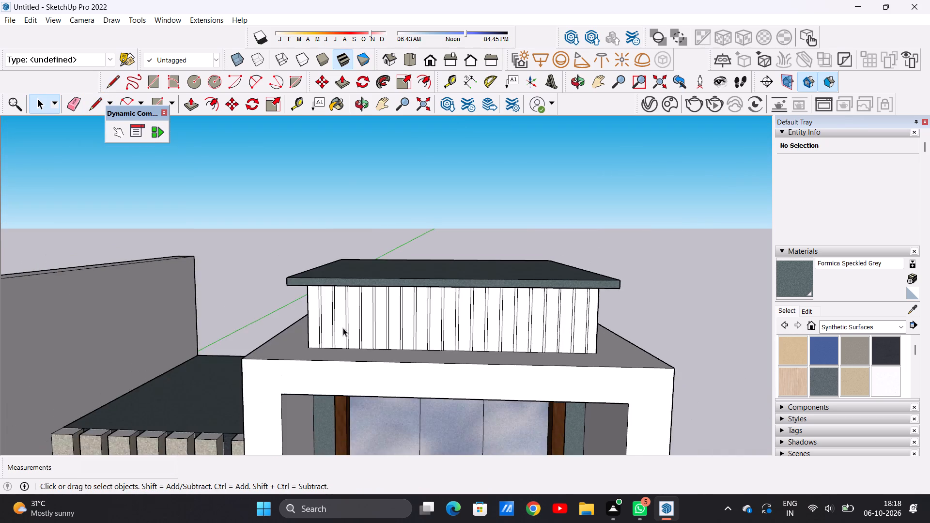
# Examine the row of strips below the top roof slab and the surrounding house from the left side.
pyautogui.moveTo(342, 329); pyautogui.dragTo(471, 335, button='middle')
pyautogui.scroll(6, 415, 324)
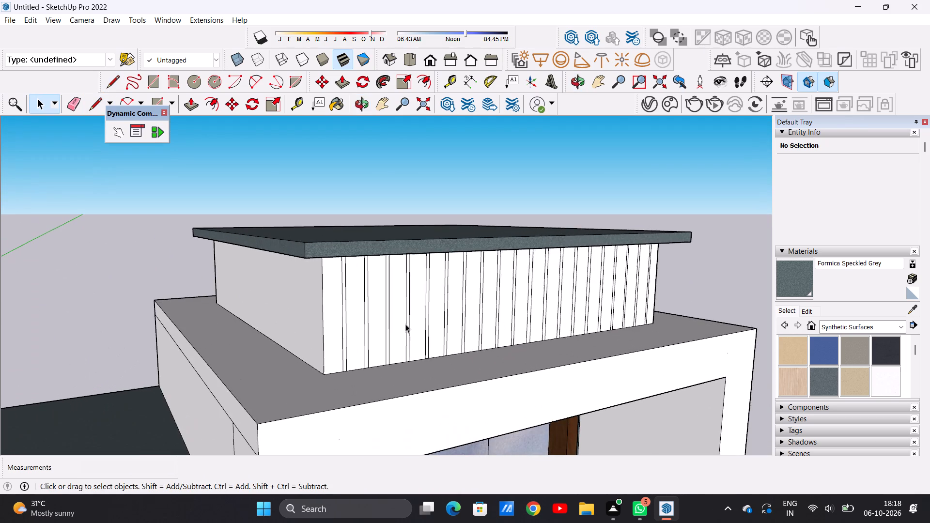
pyautogui.scroll(-2, 401, 305)
pyautogui.scroll(1, 397, 300)
pyautogui.scroll(-1, 393, 296)
pyautogui.moveTo(392, 318); pyautogui.dragTo(407, 332, button='middle')
pyautogui.scroll(7, 369, 328)
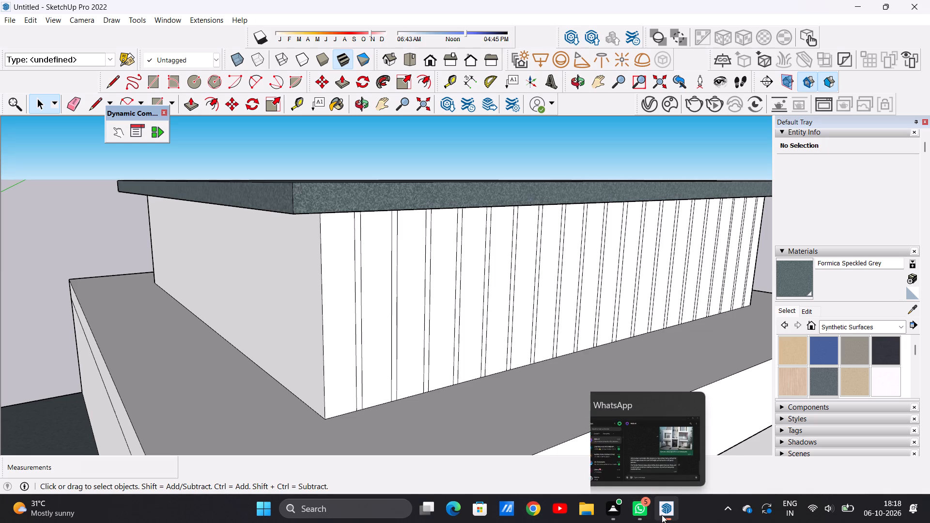
pyautogui.click(660, 462)
pyautogui.scroll(-5, 538, 339)
pyautogui.scroll(5, 540, 338)
pyautogui.moveTo(538, 338); pyautogui.dragTo(537, 333, button='middle')
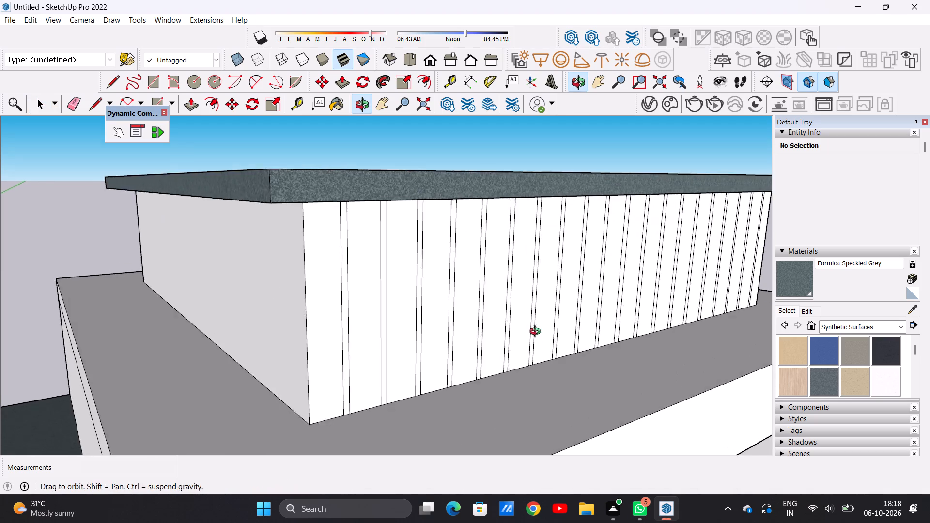
pyautogui.moveTo(537, 333); pyautogui.dragTo(531, 309, button='middle')
pyautogui.scroll(-19, 531, 328)
pyautogui.scroll(1, 554, 345)
pyautogui.scroll(-1, 554, 345)
pyautogui.scroll(5, 554, 345)
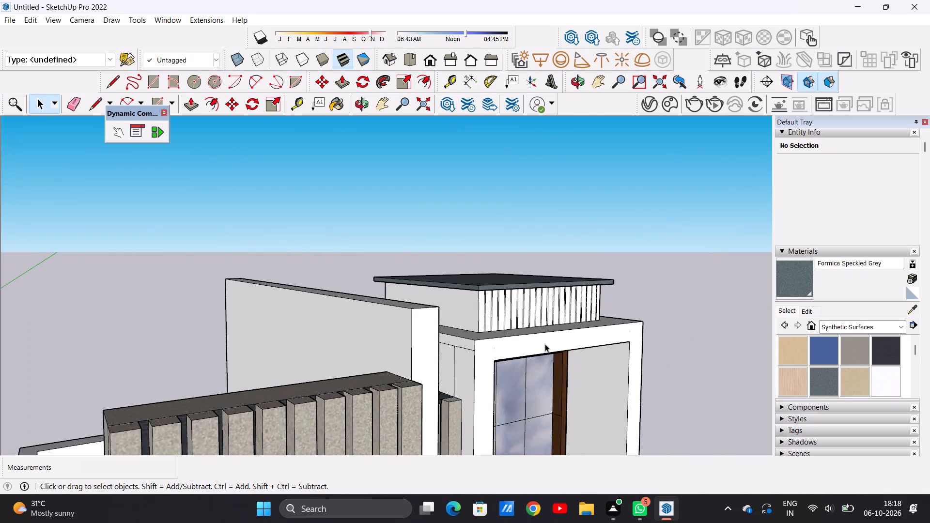
# Push/Pull the first three wide strips at the face's left end outward by 1 3/16", leaving the narrow gaps flat.
pyautogui.scroll(5, 545, 344)
pyautogui.moveTo(428, 288); pyautogui.dragTo(429, 305, button='middle')
pyautogui.scroll(10, 406, 292)
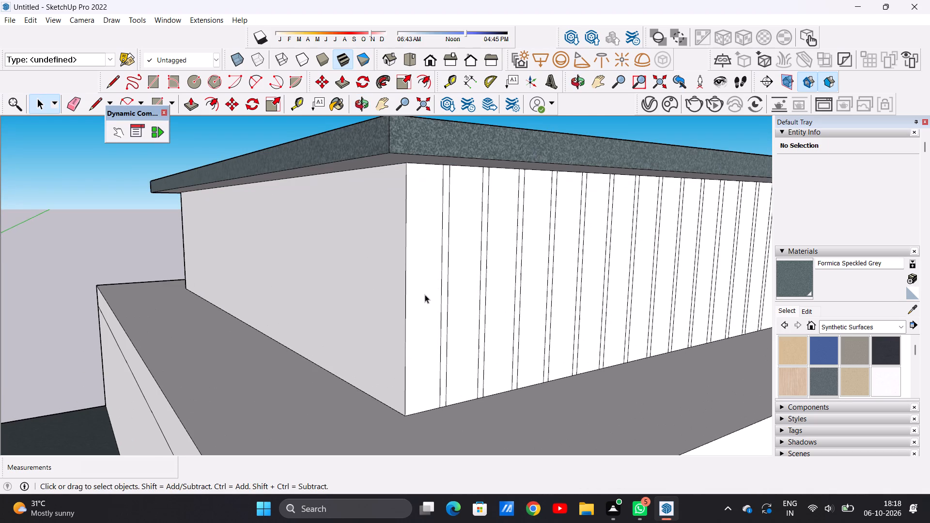
pyautogui.press('p')
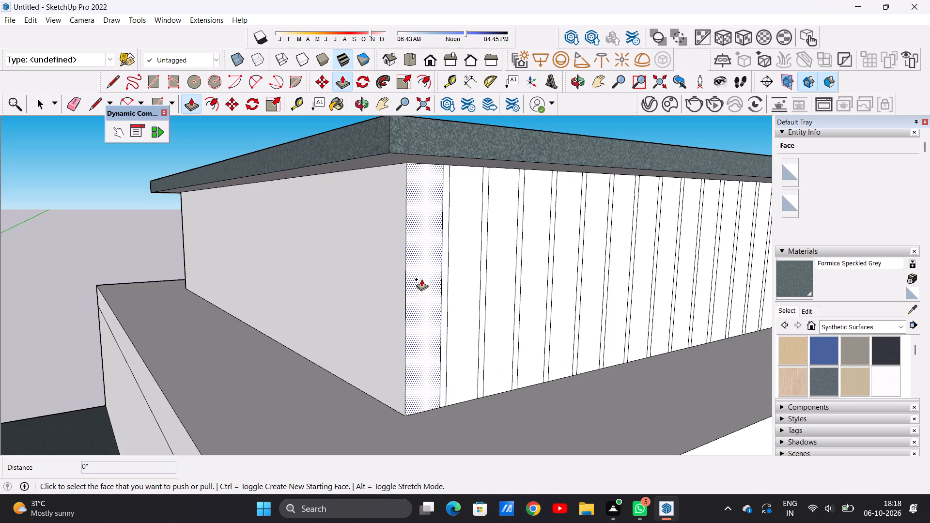
pyautogui.click(421, 279)
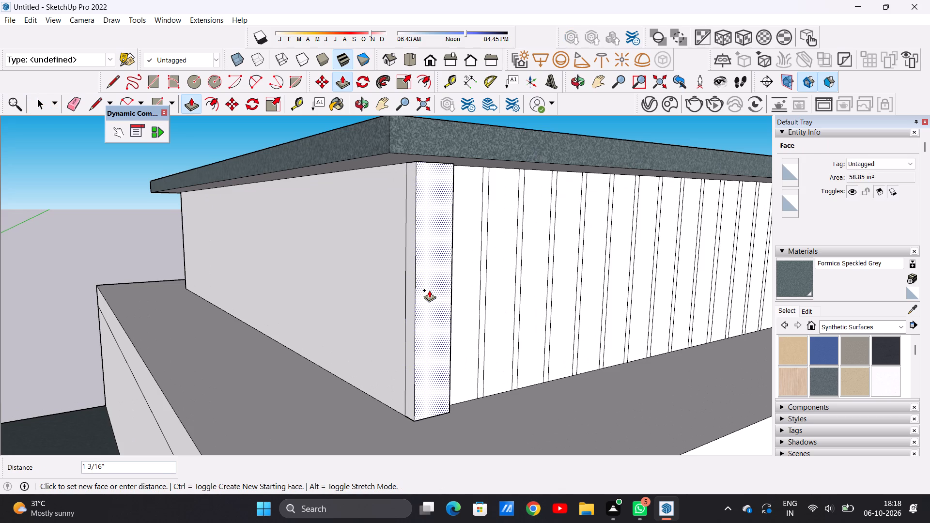
pyautogui.click(429, 290)
pyautogui.scroll(-5, 423, 268)
pyautogui.moveTo(451, 259); pyautogui.dragTo(353, 275, button='middle')
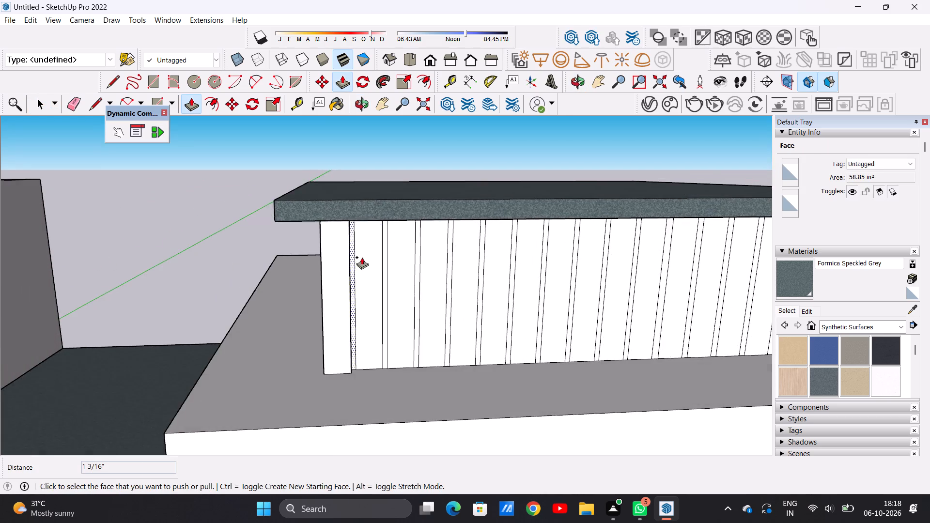
pyautogui.scroll(6, 362, 253)
pyautogui.click(364, 242)
pyautogui.click(341, 261)
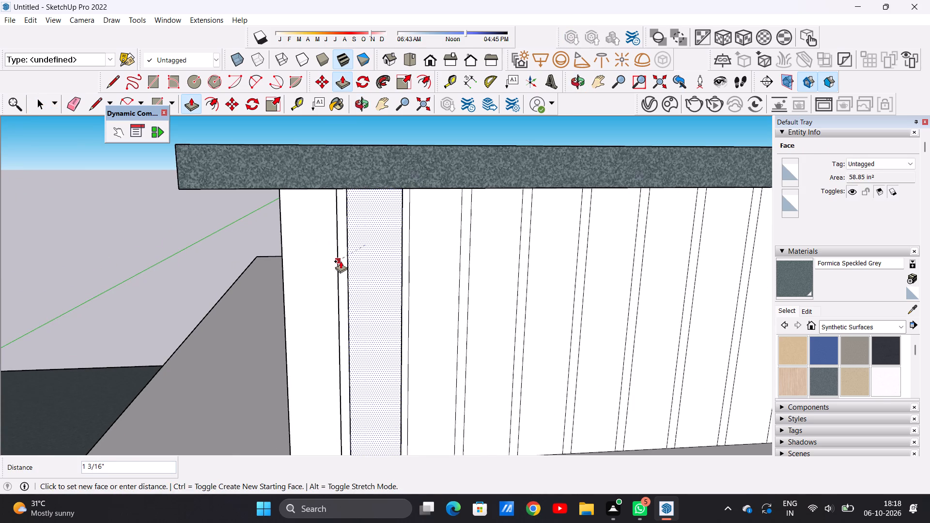
pyautogui.click(434, 252)
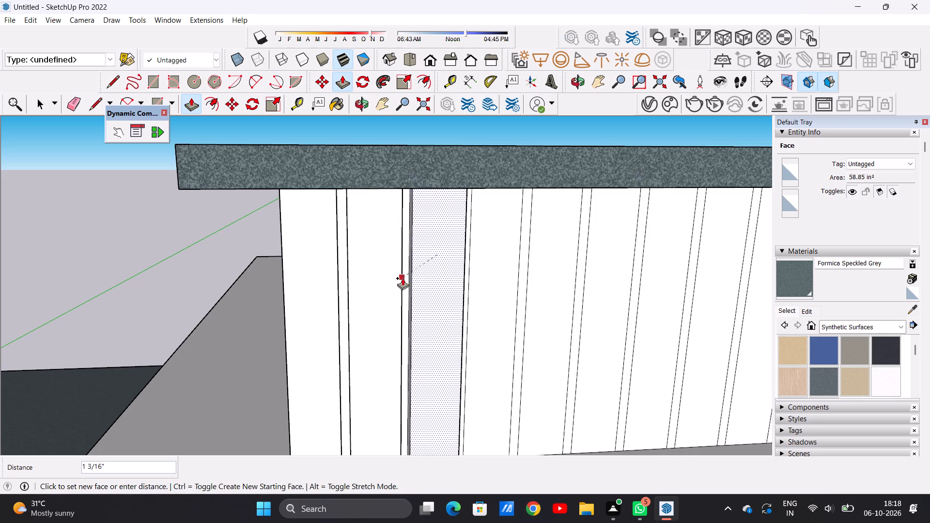
pyautogui.click(403, 278)
# Push/Pull the fourth, fifth and sixth wide strips outward by 1 3/16", level with the raised ones.
pyautogui.scroll(-5, 431, 271)
pyautogui.moveTo(445, 266); pyautogui.dragTo(476, 280, button='middle')
pyautogui.scroll(5, 475, 268)
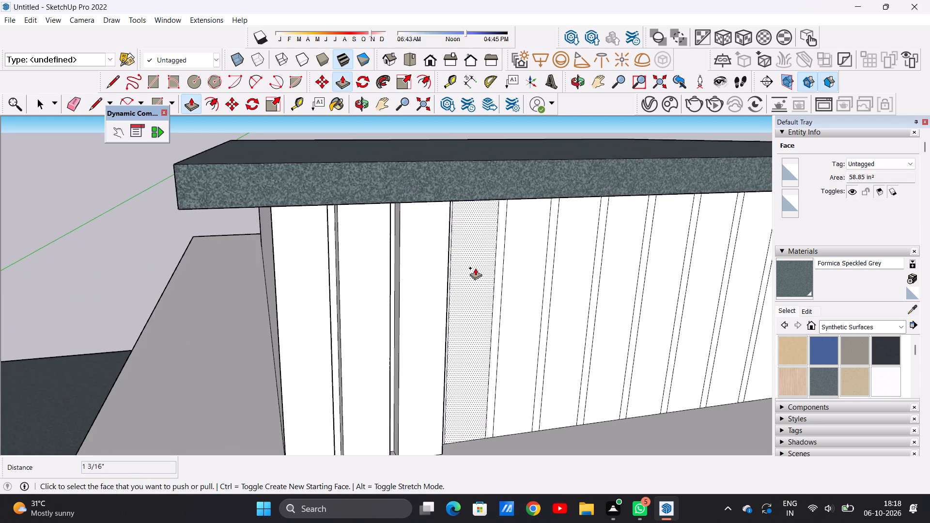
pyautogui.click(468, 267)
pyautogui.click(446, 293)
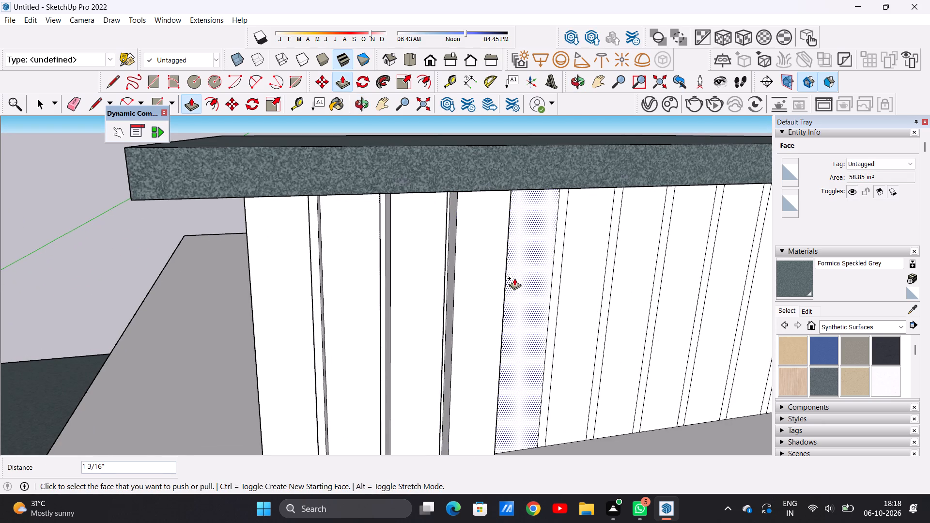
pyautogui.click(528, 273)
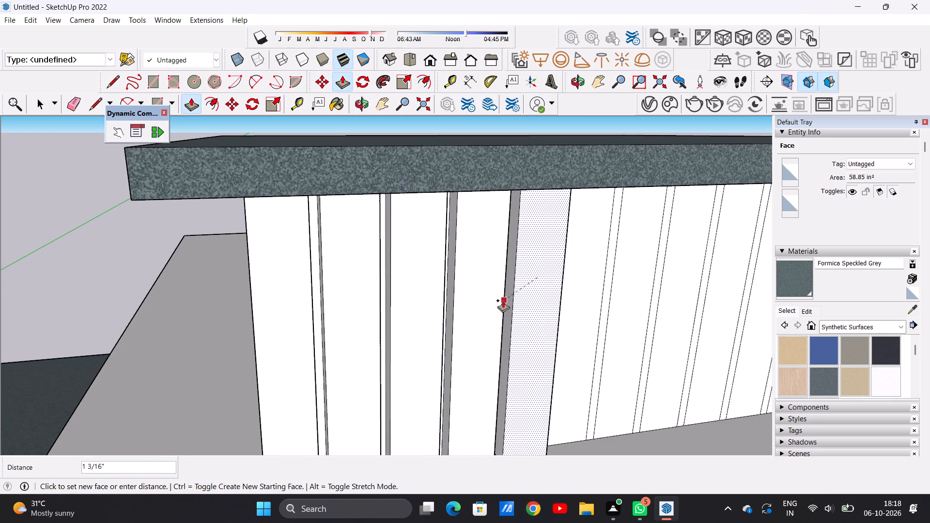
pyautogui.click(502, 291)
pyautogui.scroll(-11, 461, 308)
pyautogui.moveTo(555, 293); pyautogui.dragTo(434, 292, button='middle')
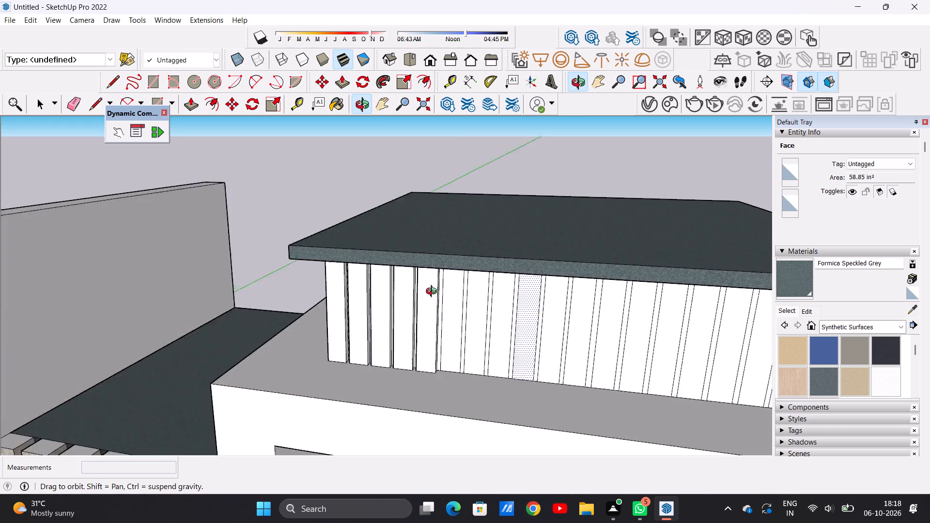
pyautogui.moveTo(434, 292); pyautogui.dragTo(366, 289, button='middle')
pyautogui.scroll(11, 382, 297)
pyautogui.click(407, 296)
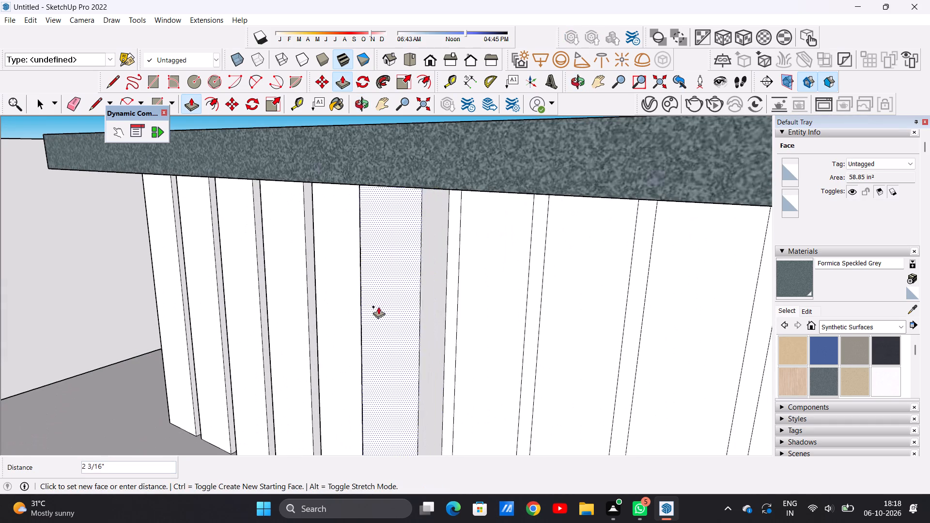
pyautogui.moveTo(339, 265); pyautogui.dragTo(432, 255, button='middle')
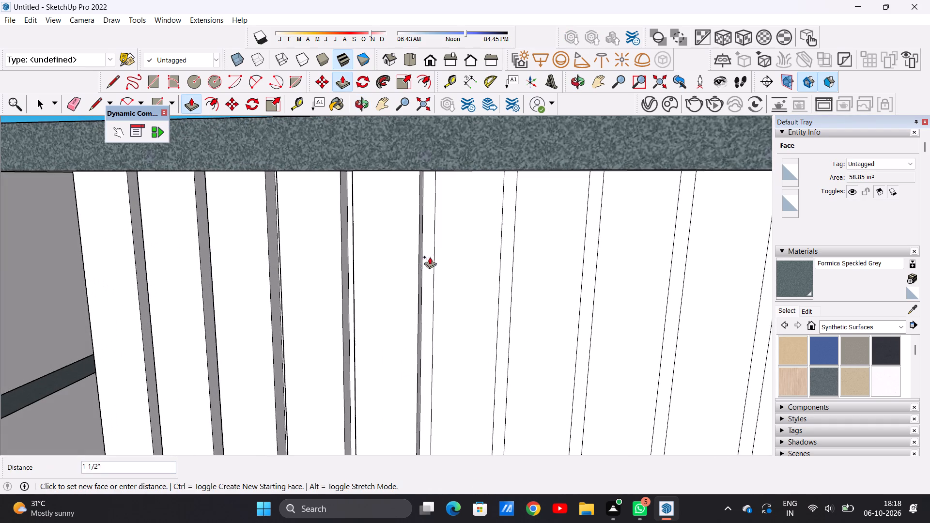
pyautogui.click(420, 281)
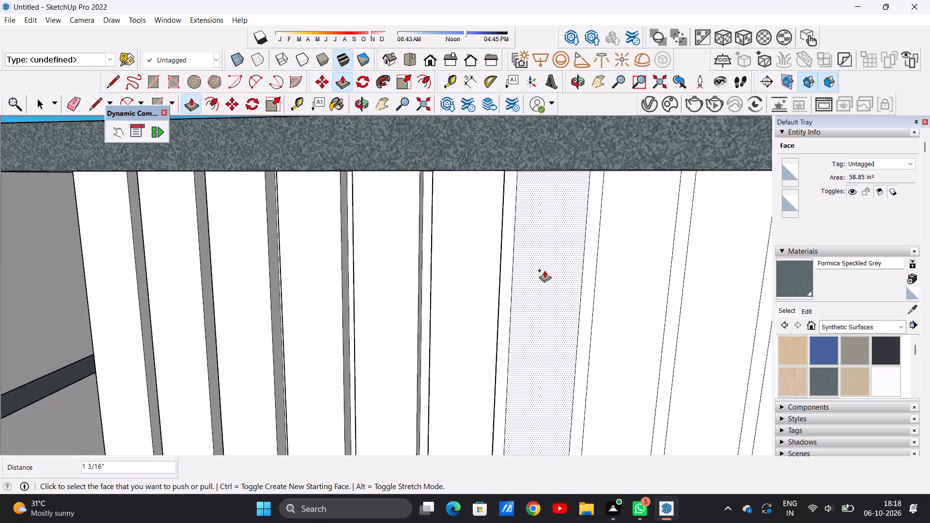
# Push/Pull the seventh, eighth and ninth wide strips outward by 1 3/16", level with the raised ones.
pyautogui.click(544, 270)
pyautogui.click(497, 306)
pyautogui.scroll(-9, 449, 249)
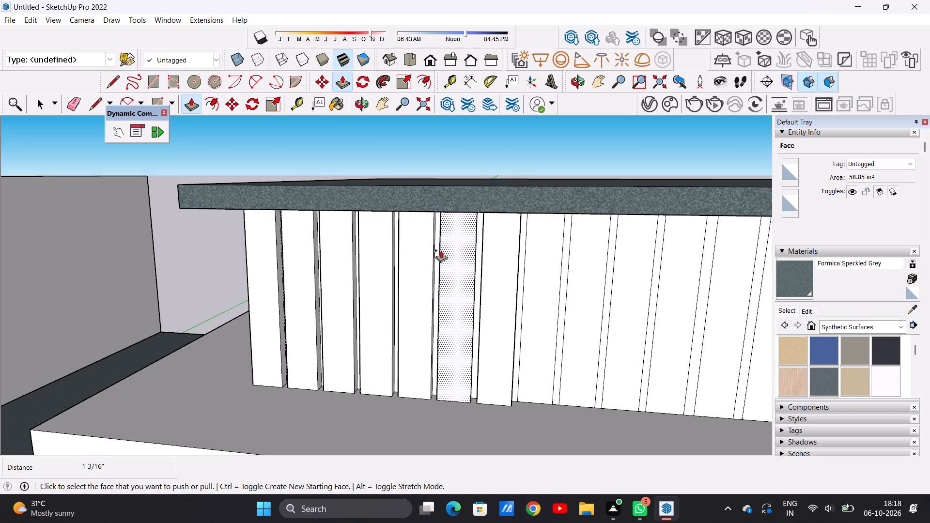
pyautogui.scroll(-1, 441, 250)
pyautogui.scroll(11, 527, 248)
pyautogui.click(512, 253)
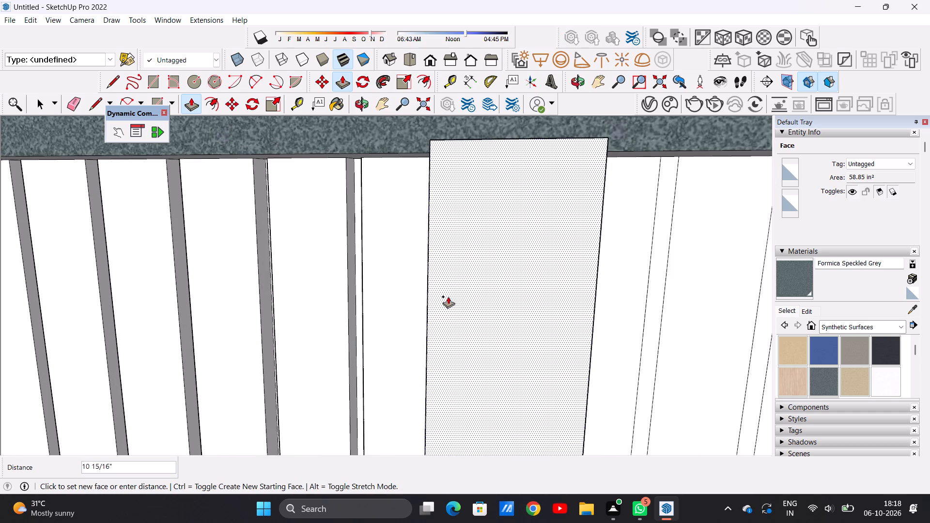
pyautogui.scroll(-1, 513, 258)
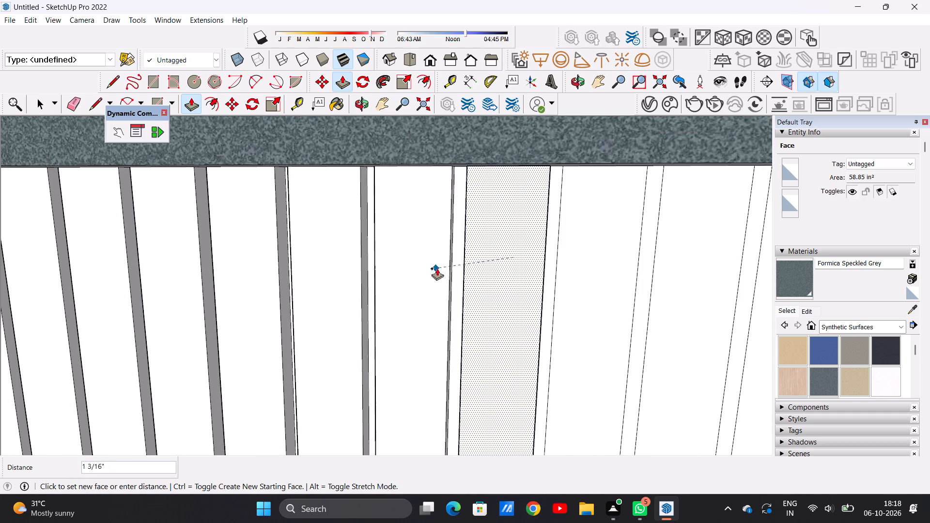
pyautogui.click(449, 270)
pyautogui.scroll(-10, 434, 257)
pyautogui.scroll(6, 493, 241)
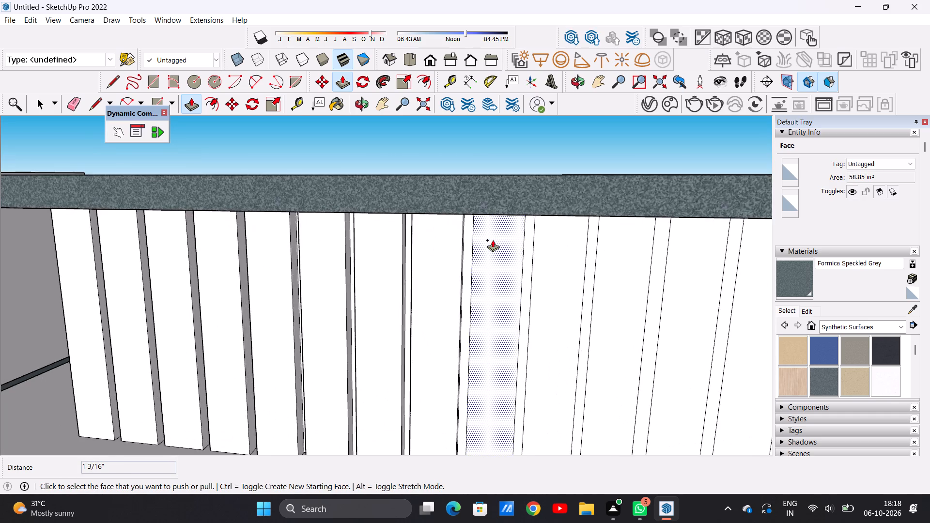
pyautogui.click(490, 240)
pyautogui.click(454, 246)
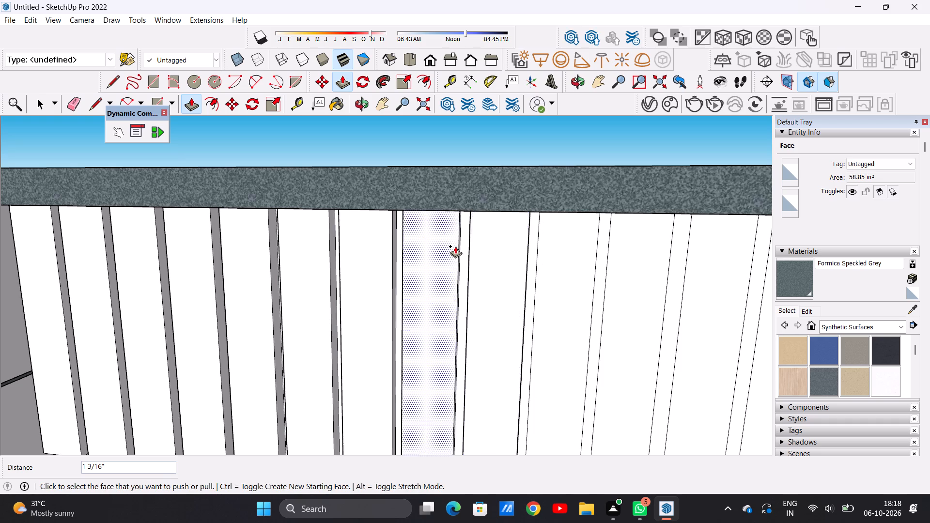
# Push/Pull the tenth and eleventh wide strips outward by 1 3/16", level with the raised ones.
pyautogui.scroll(-5, 456, 246)
pyautogui.scroll(5, 520, 248)
pyautogui.click(521, 248)
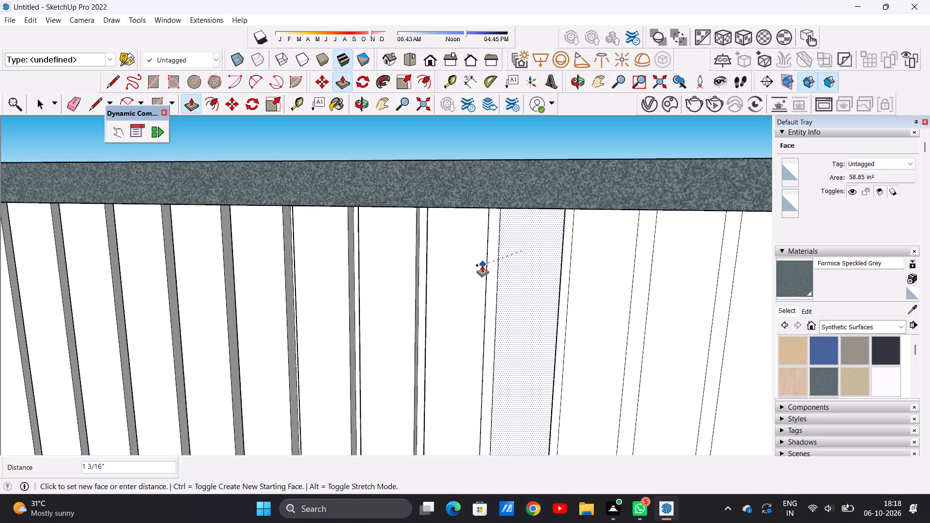
pyautogui.click(481, 265)
pyautogui.scroll(-7, 481, 265)
pyautogui.scroll(6, 547, 257)
pyautogui.click(535, 260)
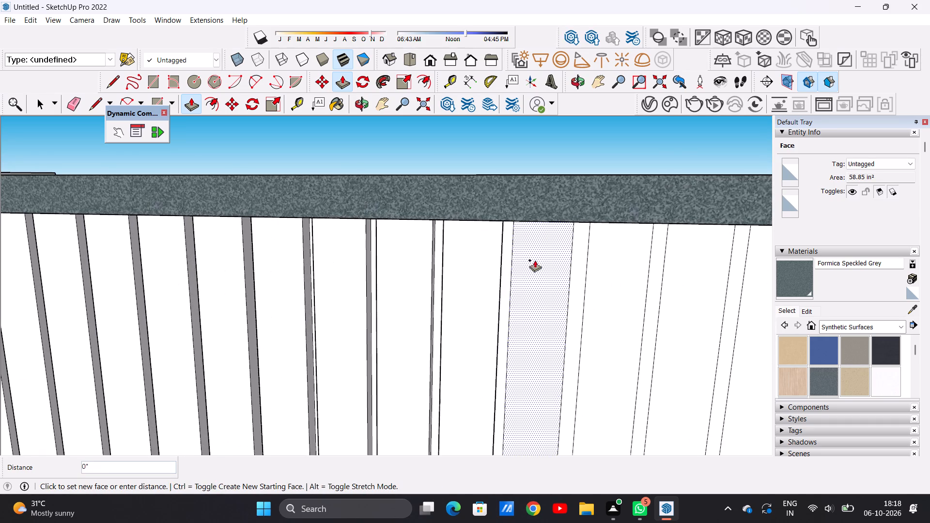
pyautogui.click(497, 288)
pyautogui.scroll(-8, 489, 275)
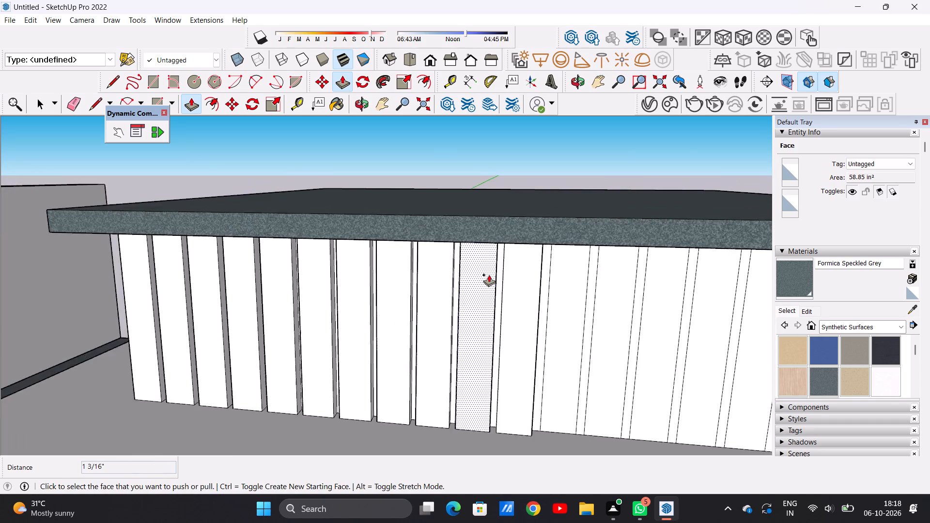
# Push/Pull the twelfth, thirteenth and fourteenth wide strips outward by 1 3/16", level with the raised ones.
pyautogui.scroll(-2, 489, 275)
pyautogui.scroll(8, 552, 275)
pyautogui.scroll(-1, 542, 274)
pyautogui.scroll(4, 542, 274)
pyautogui.click(535, 274)
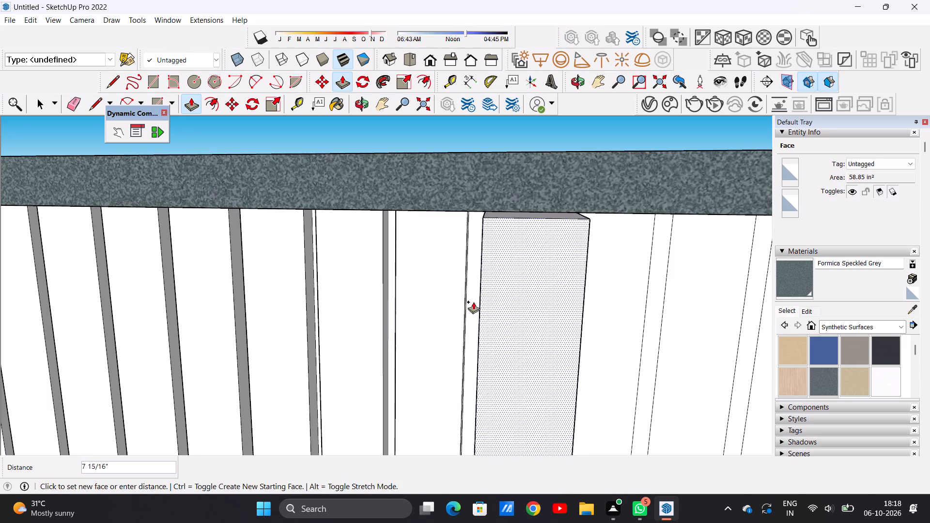
pyautogui.click(468, 302)
pyautogui.scroll(-9, 489, 290)
pyautogui.scroll(7, 550, 276)
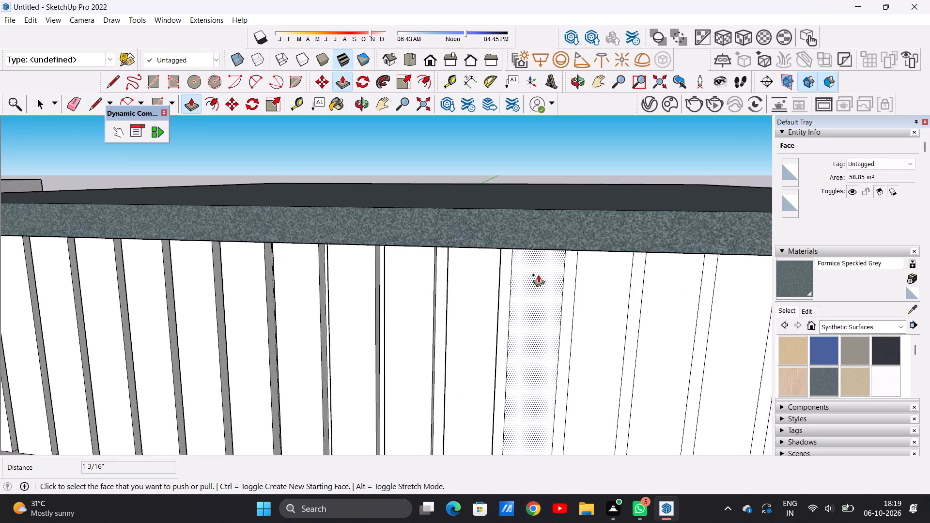
pyautogui.click(538, 275)
pyautogui.click(496, 312)
pyautogui.scroll(-9, 521, 288)
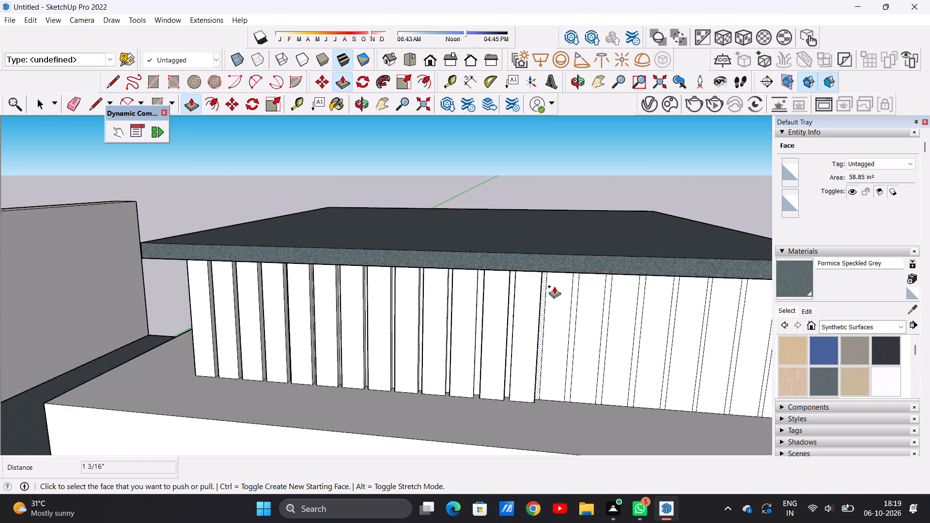
pyautogui.scroll(6, 556, 286)
pyautogui.click(554, 286)
pyautogui.click(526, 310)
# Push/Pull the fifteenth, sixteenth and seventeenth wide strips outward by 1 3/16", level with the raised ones.
pyautogui.scroll(-2, 520, 295)
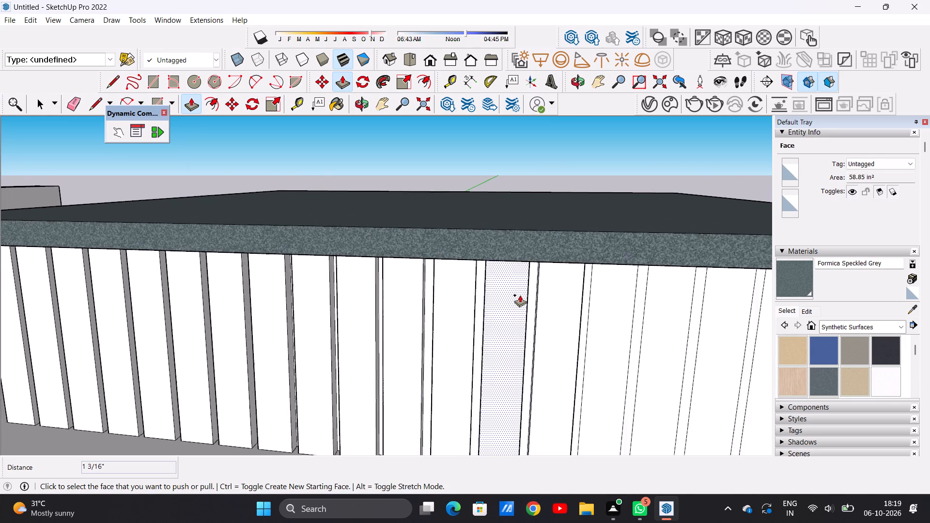
pyautogui.scroll(-9, 520, 295)
pyautogui.scroll(14, 558, 294)
pyautogui.click(558, 294)
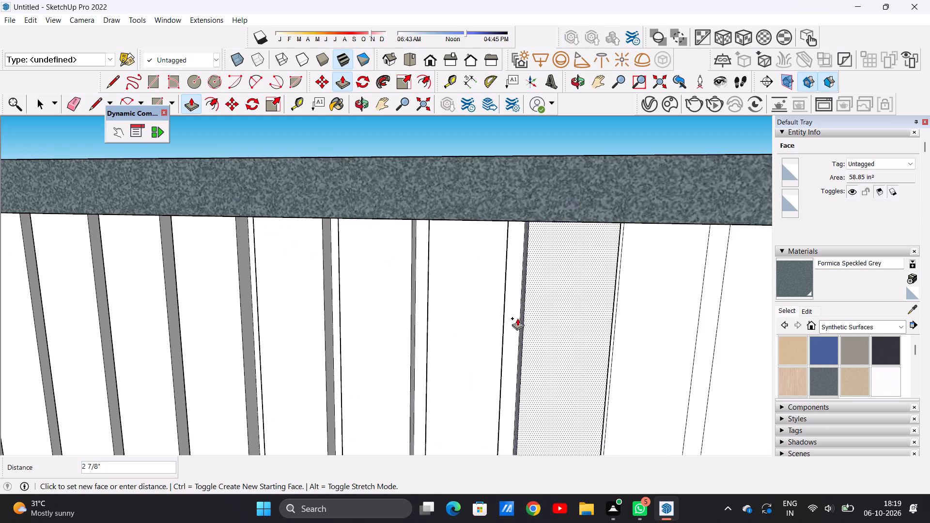
pyautogui.click(504, 323)
pyautogui.scroll(-15, 531, 271)
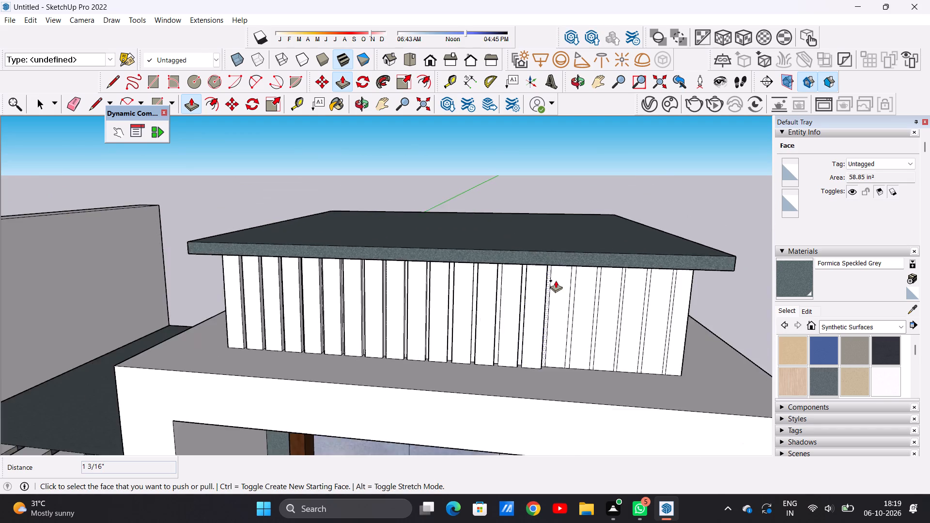
pyautogui.scroll(10, 556, 280)
pyautogui.click(558, 281)
pyautogui.click(529, 309)
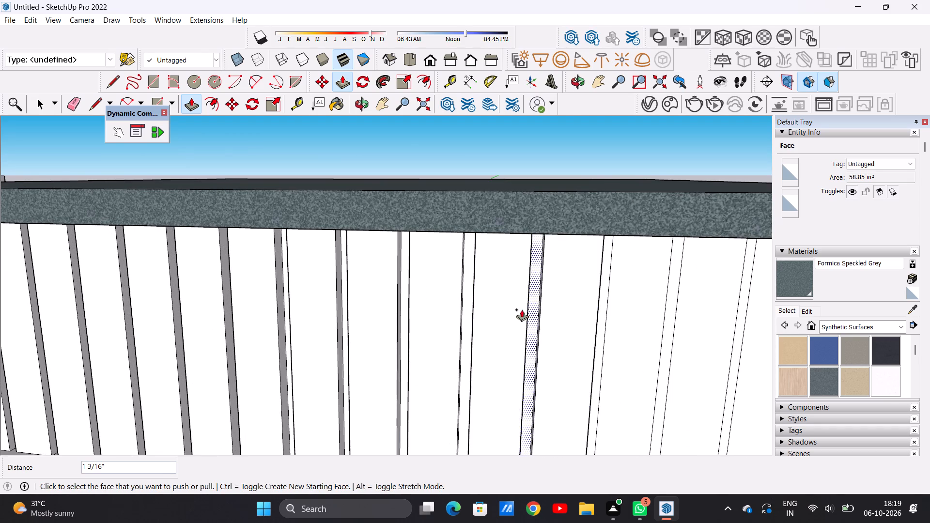
pyautogui.scroll(-15, 508, 308)
pyautogui.scroll(12, 544, 297)
pyautogui.click(537, 296)
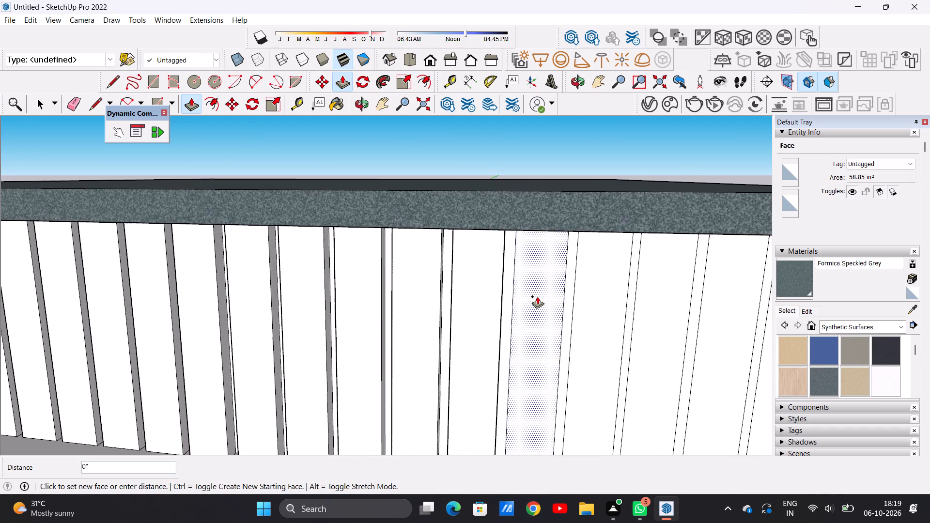
pyautogui.click(503, 319)
# Push/Pull the eighteenth and nineteenth wide strips outward by 1 3/16", level with the raised ones.
pyautogui.scroll(-12, 512, 308)
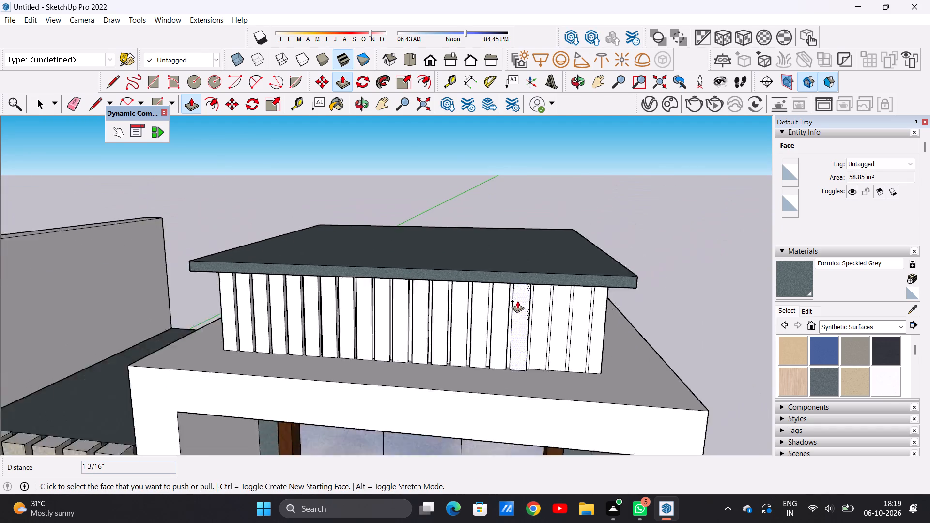
pyautogui.scroll(1, 544, 300)
pyautogui.scroll(-1, 544, 300)
pyautogui.scroll(9, 544, 300)
pyautogui.click(532, 303)
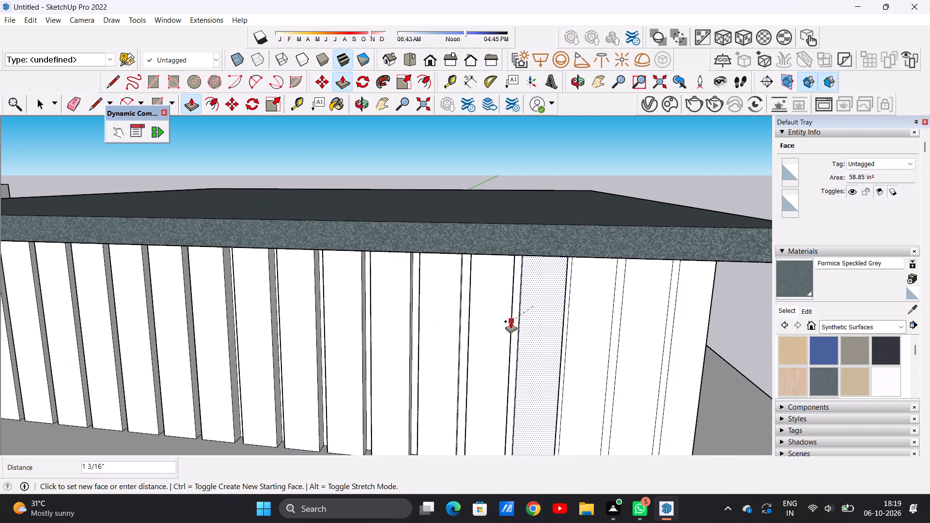
pyautogui.click(511, 321)
pyautogui.scroll(-12, 516, 310)
pyautogui.scroll(12, 544, 306)
pyautogui.click(542, 306)
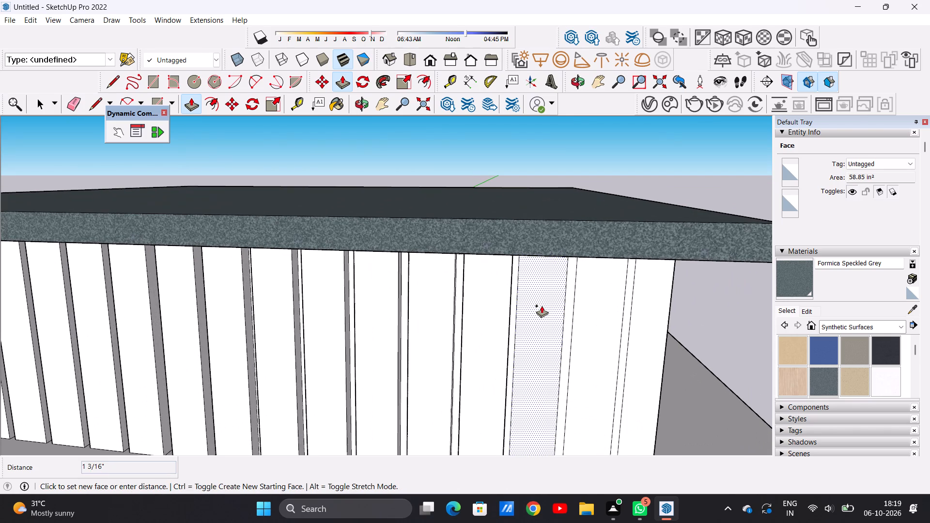
pyautogui.click(511, 330)
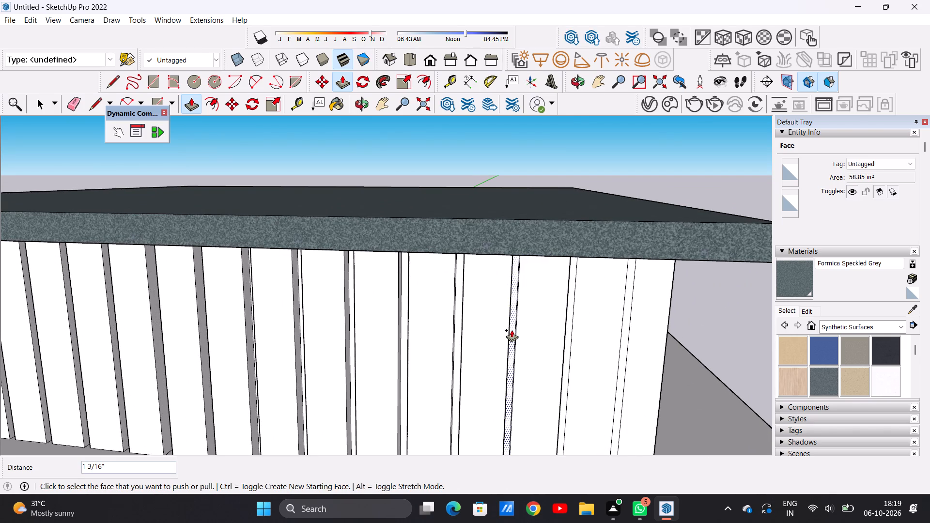
# Push/Pull the twentieth strip and the narrower last strip at the face's right end outward by 1 3/16".
pyautogui.scroll(-5, 511, 330)
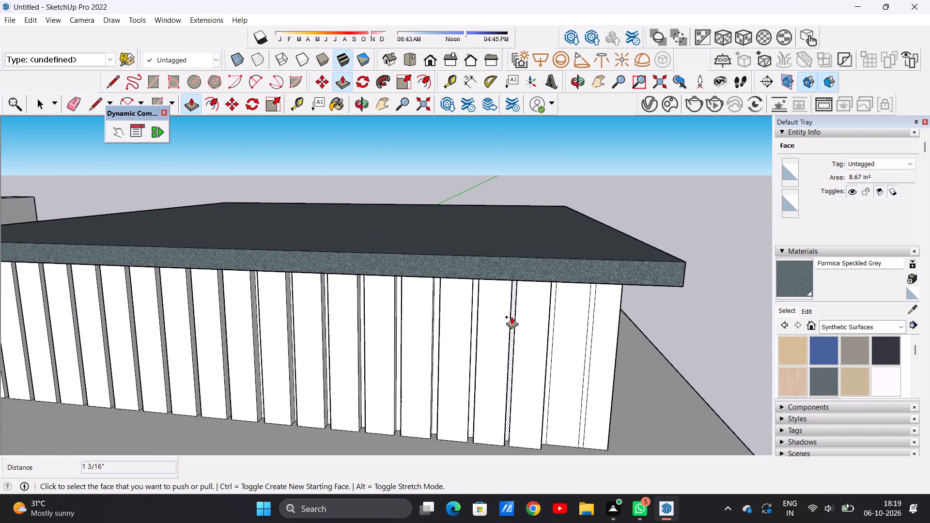
pyautogui.scroll(-3, 511, 317)
pyautogui.scroll(9, 561, 324)
pyautogui.click(544, 330)
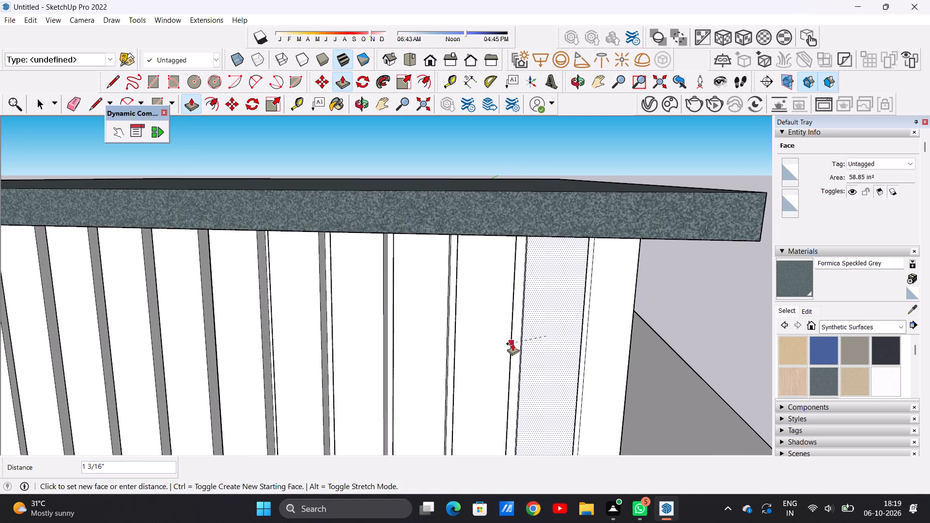
pyautogui.click(511, 343)
pyautogui.scroll(-8, 527, 336)
pyautogui.scroll(10, 570, 331)
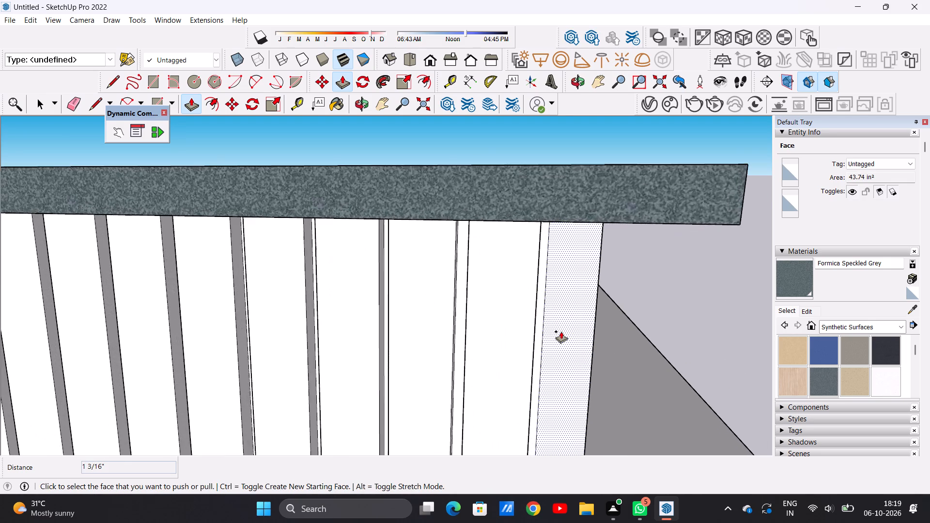
pyautogui.click(560, 331)
pyautogui.click(530, 350)
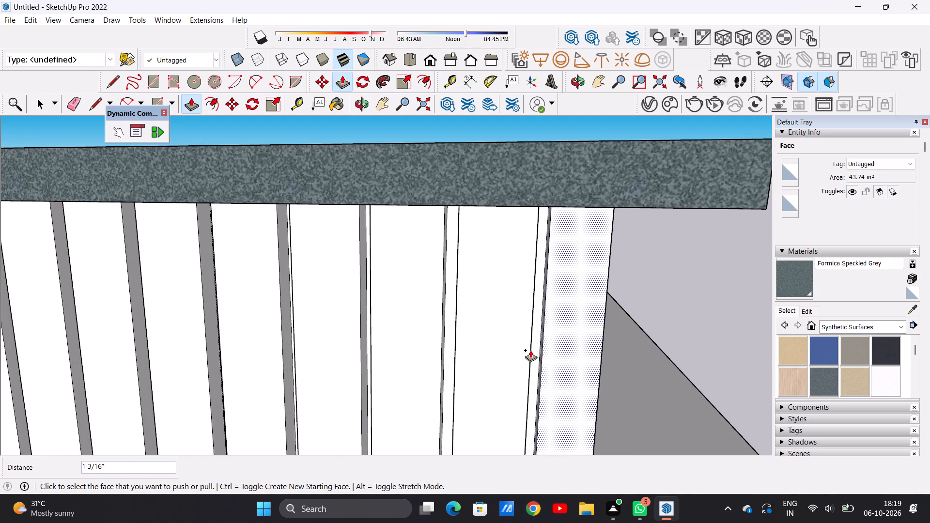
pyautogui.press('space')
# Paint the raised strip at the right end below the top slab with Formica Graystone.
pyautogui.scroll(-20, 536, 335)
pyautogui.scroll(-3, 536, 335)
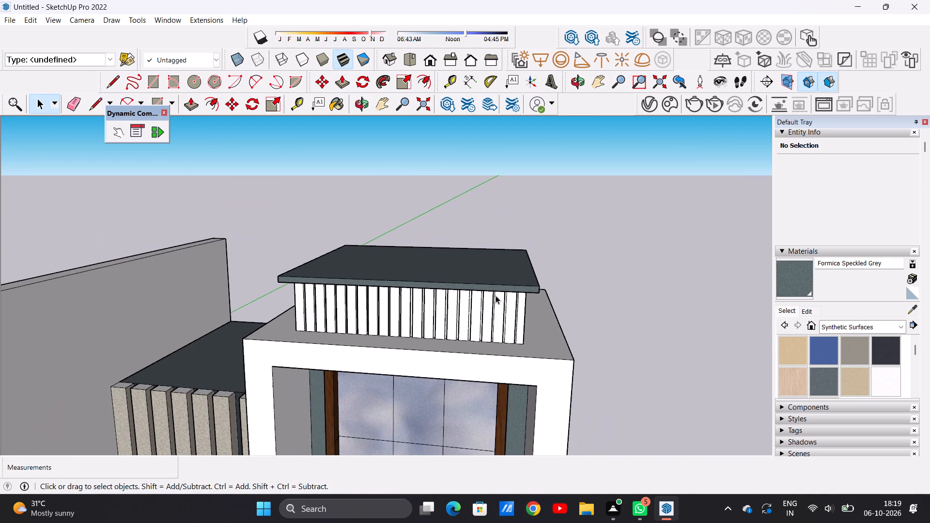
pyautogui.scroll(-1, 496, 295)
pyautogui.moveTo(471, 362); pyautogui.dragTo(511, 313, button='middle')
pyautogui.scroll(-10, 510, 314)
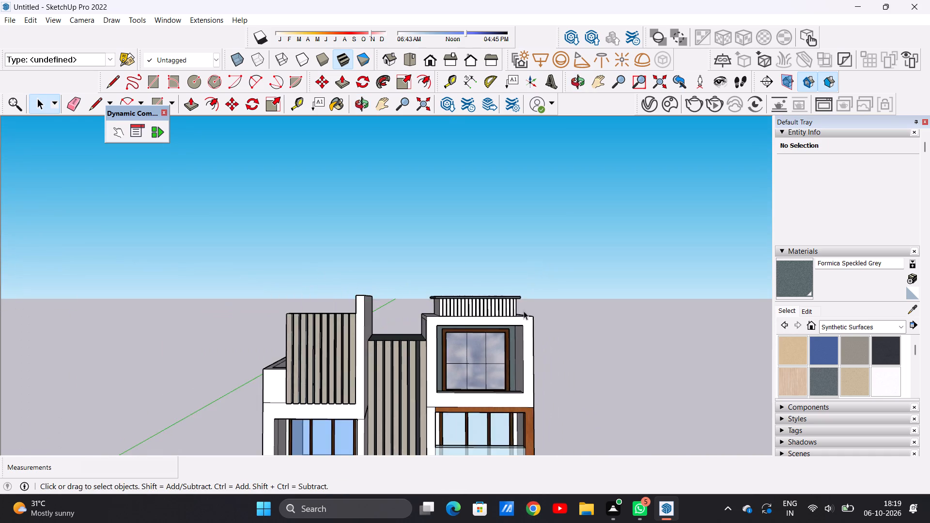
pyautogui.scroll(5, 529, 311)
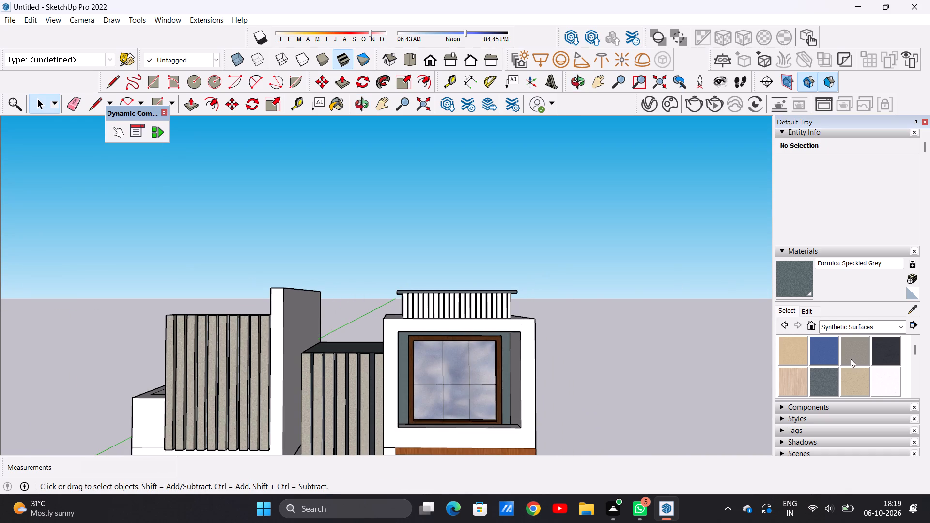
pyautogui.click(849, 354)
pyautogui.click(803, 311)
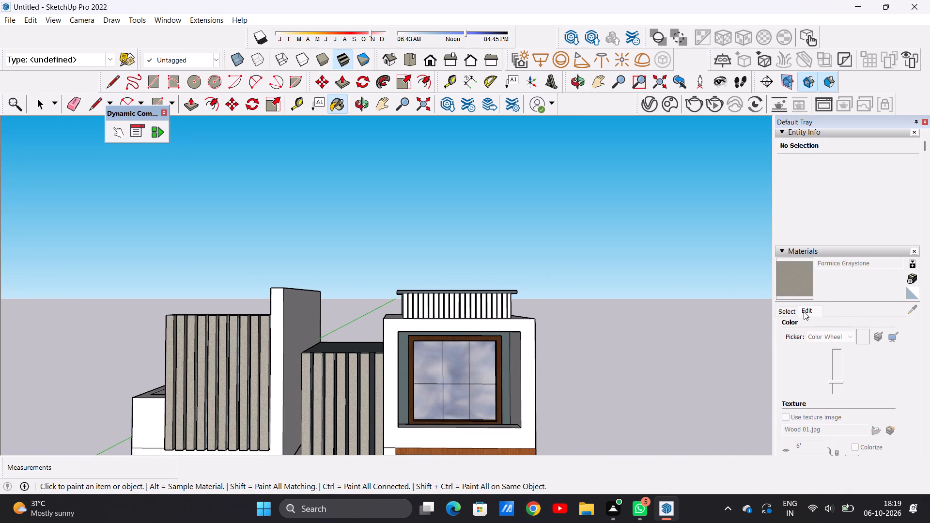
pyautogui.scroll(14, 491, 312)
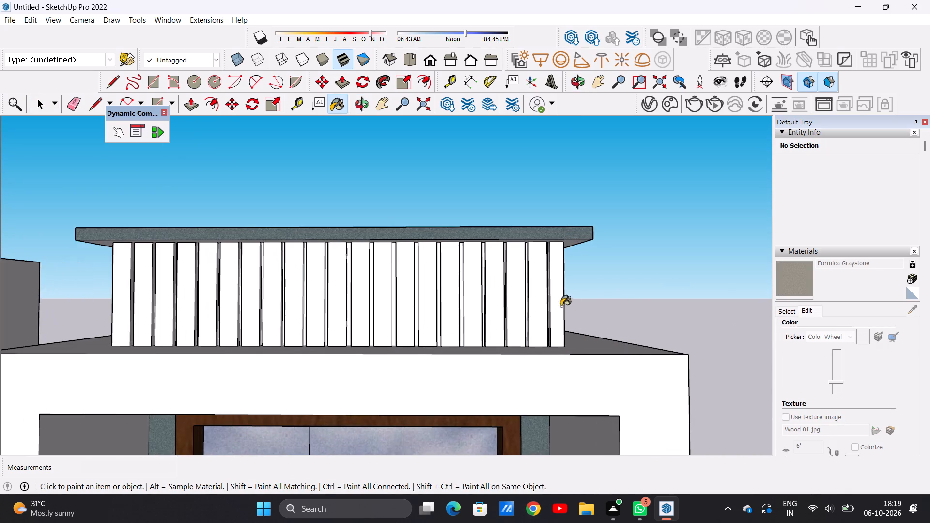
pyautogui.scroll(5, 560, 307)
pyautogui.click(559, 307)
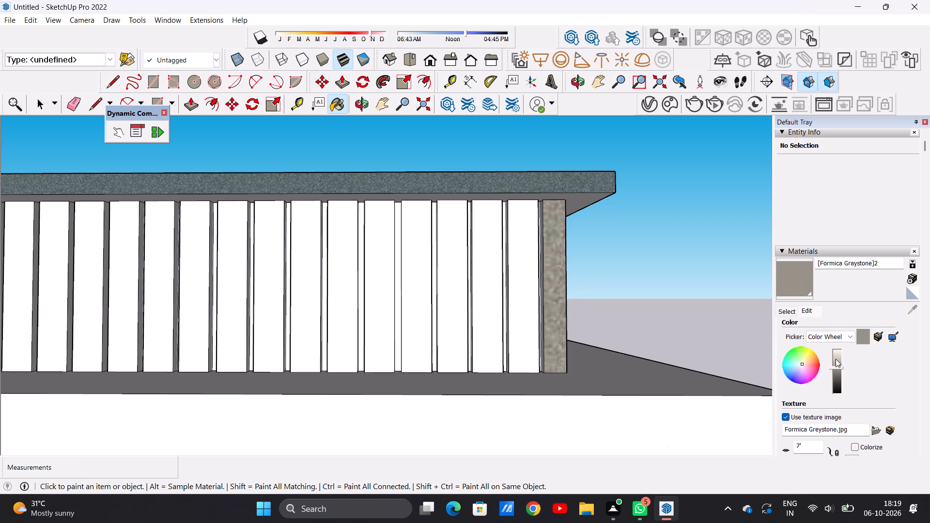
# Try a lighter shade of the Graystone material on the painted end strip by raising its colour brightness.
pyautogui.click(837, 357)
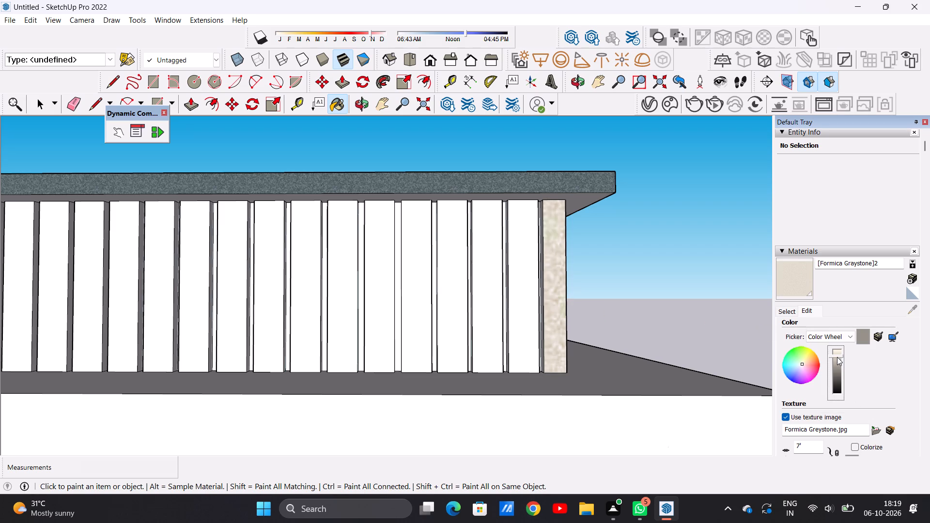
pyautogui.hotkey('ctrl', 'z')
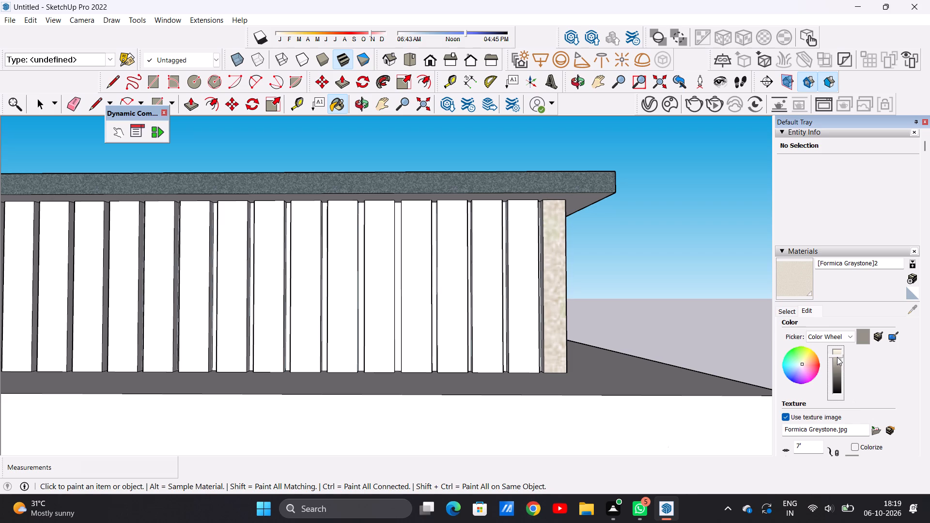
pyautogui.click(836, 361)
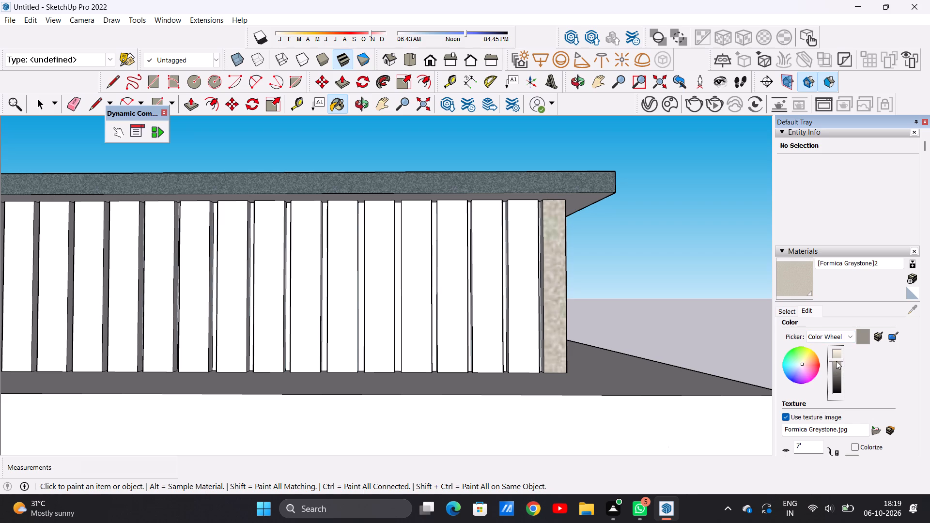
# Paint the four raised strips at the right end with the original Formica Graystone from Synthetic Surfaces, replacing the lightened end strip.
pyautogui.scroll(-16, 600, 367)
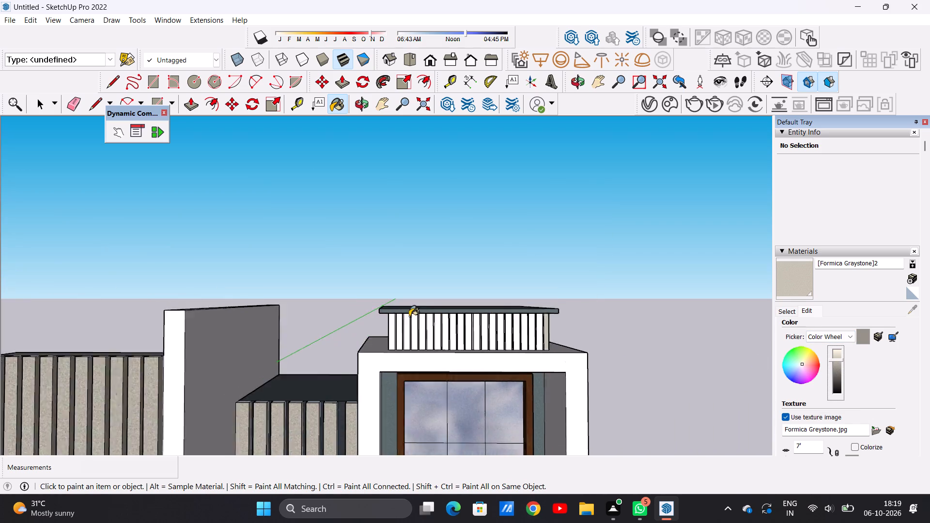
pyautogui.scroll(-6, 409, 316)
pyautogui.scroll(16, 499, 337)
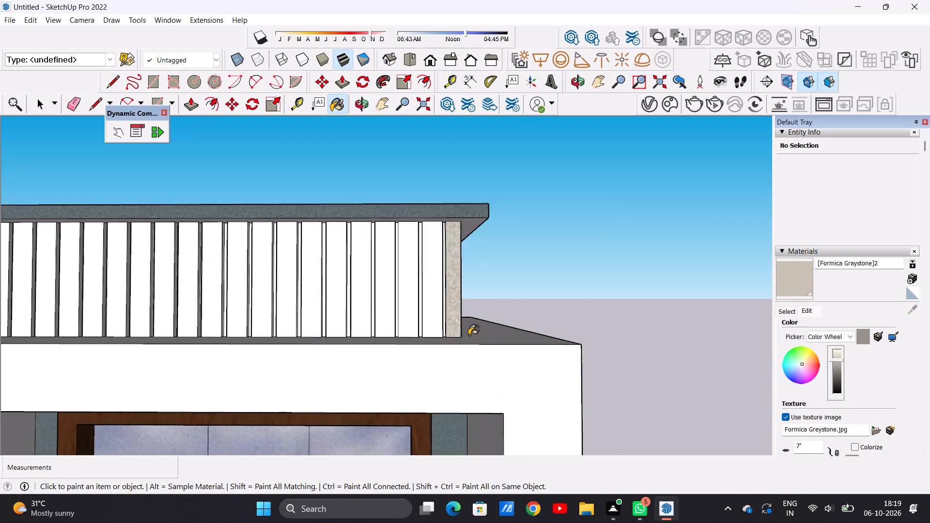
pyautogui.scroll(2, 469, 335)
pyautogui.click(791, 312)
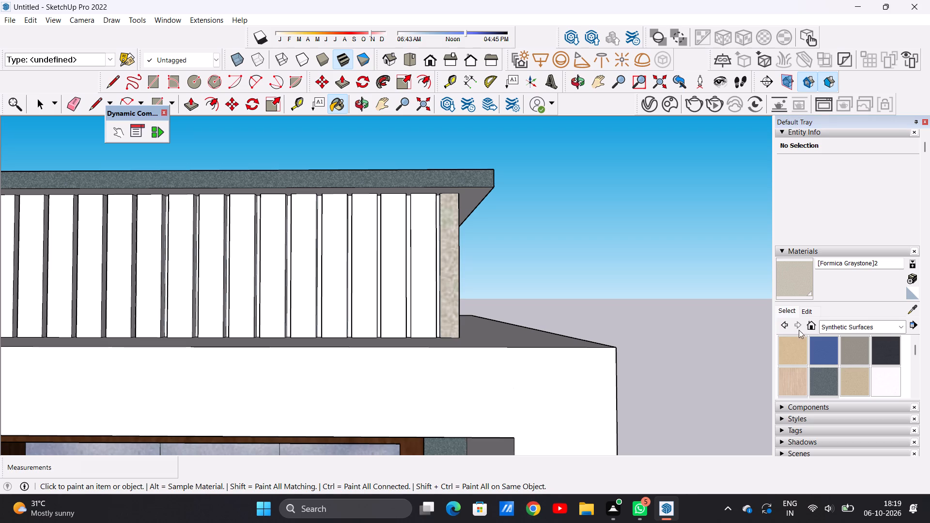
pyautogui.click(854, 355)
pyautogui.scroll(6, 480, 279)
pyautogui.click(425, 280)
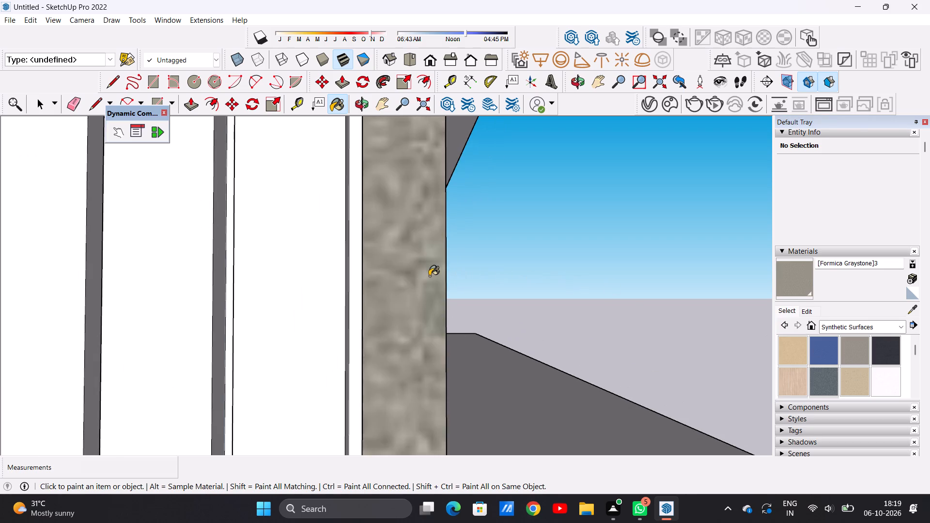
pyautogui.scroll(-11, 436, 272)
pyautogui.click(387, 279)
pyautogui.scroll(-14, 426, 285)
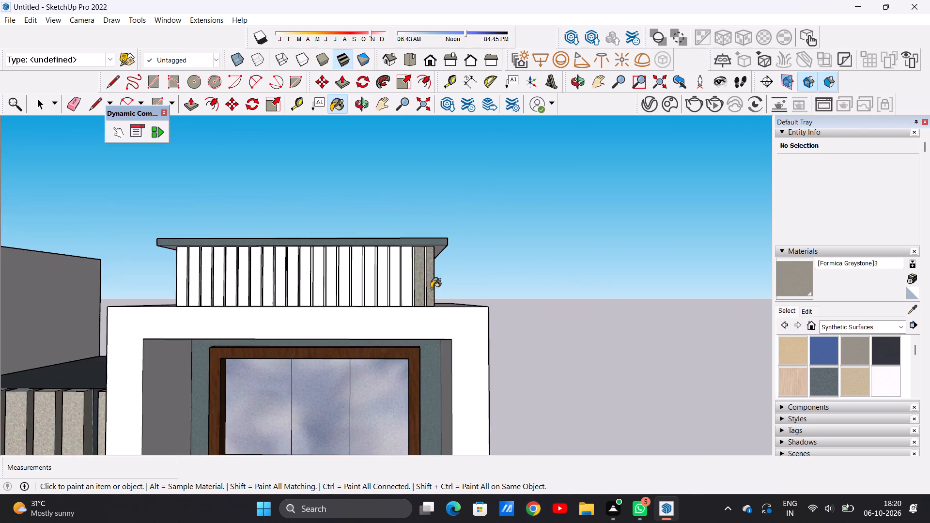
pyautogui.scroll(13, 406, 288)
pyautogui.click(406, 288)
pyautogui.click(361, 292)
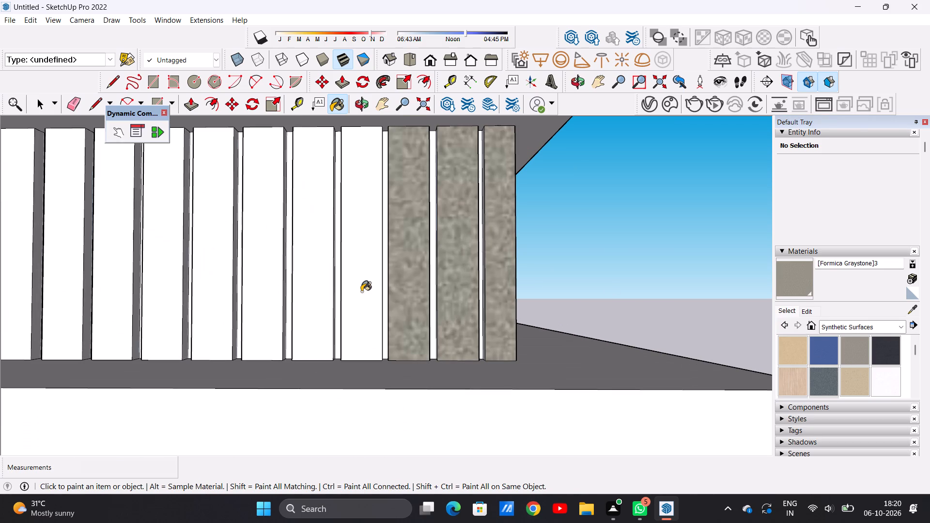
# Paint the front faces of the first five raised strips at the left end with Formica Graystone.
pyautogui.scroll(-18, 412, 293)
pyautogui.scroll(10, 313, 282)
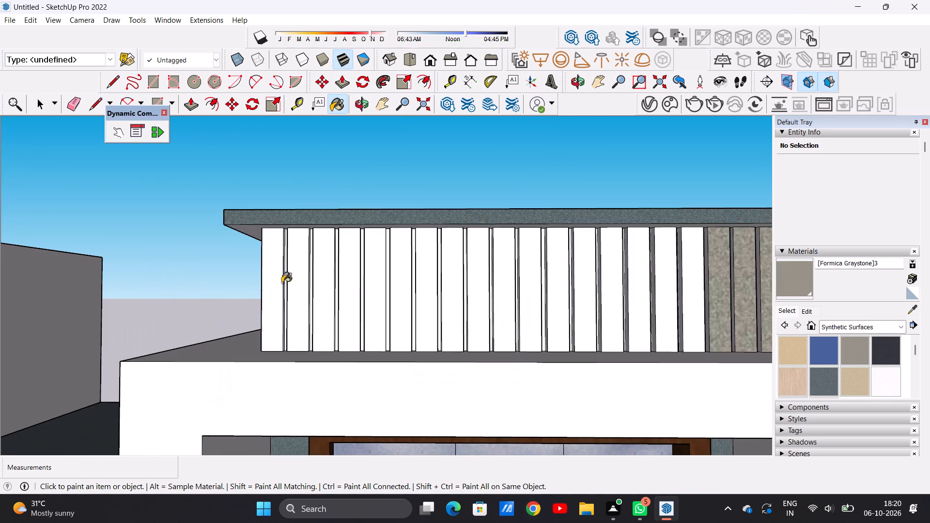
pyautogui.click(266, 285)
pyautogui.click(297, 286)
pyautogui.scroll(-5, 324, 311)
pyautogui.moveTo(299, 294); pyautogui.dragTo(314, 313, button='middle')
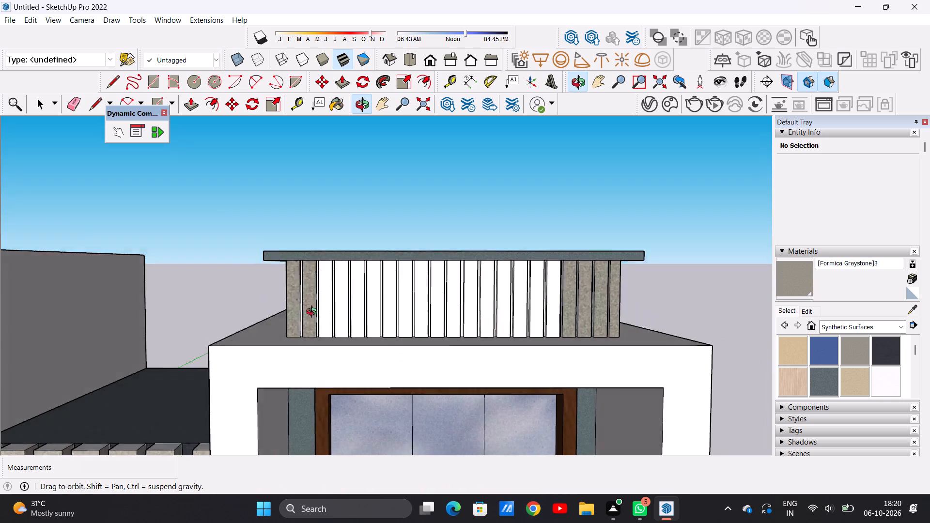
pyautogui.moveTo(314, 313); pyautogui.dragTo(474, 348, button='middle')
pyautogui.scroll(10, 384, 326)
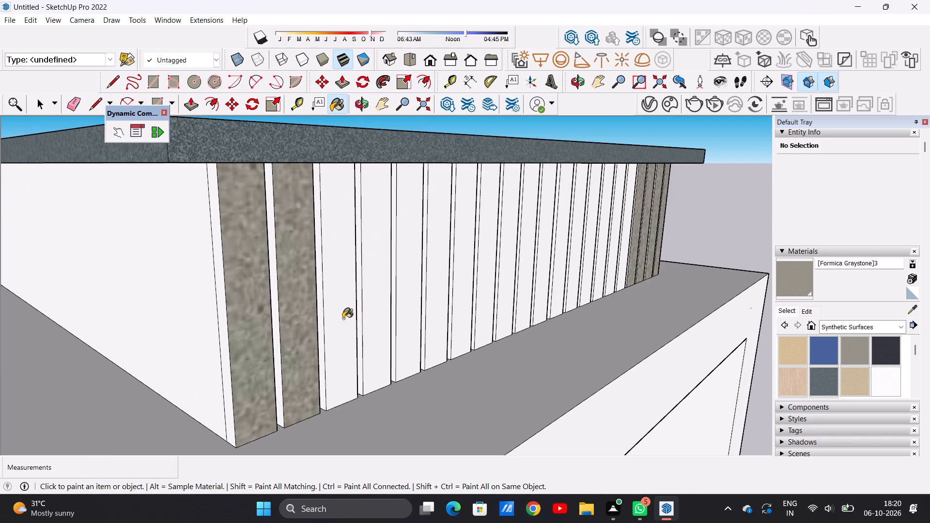
pyautogui.click(343, 319)
pyautogui.click(367, 317)
pyautogui.click(403, 311)
pyautogui.scroll(-4, 262, 338)
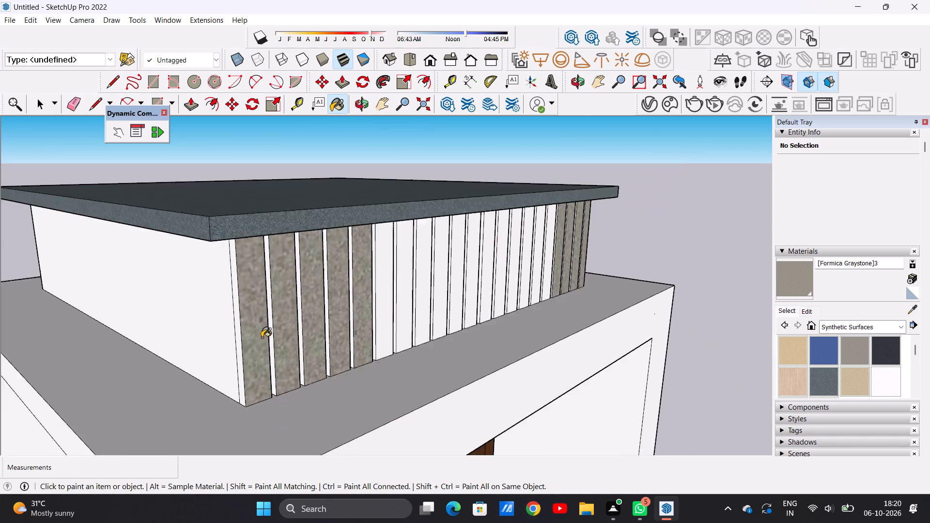
# Paint the front faces of the next four raised strips below the top slab with Formica Graystone.
pyautogui.scroll(-7, 262, 338)
pyautogui.scroll(11, 364, 315)
pyautogui.click(291, 322)
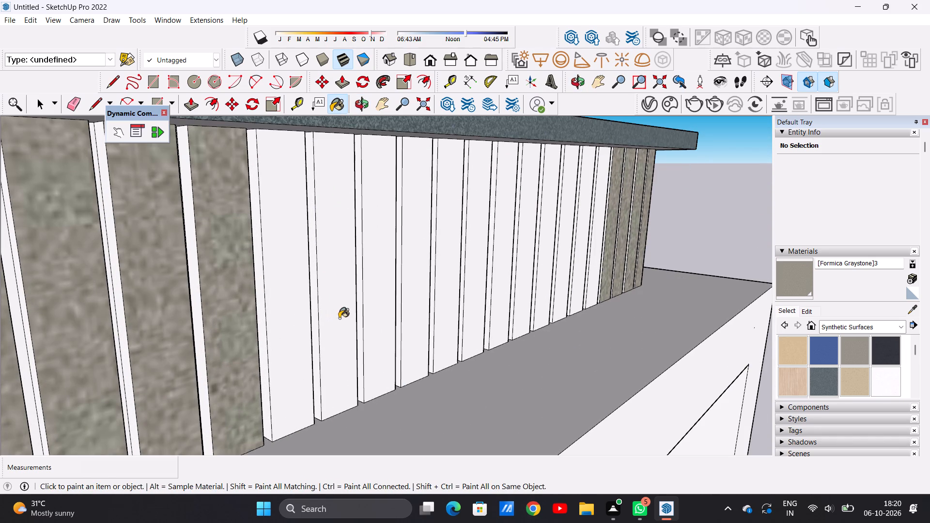
pyautogui.click(339, 318)
pyautogui.click(381, 316)
pyautogui.click(409, 313)
# Paint the front faces of the remaining eight white strips, up to the painted right end, with Formica Graystone.
pyautogui.scroll(-3, 250, 380)
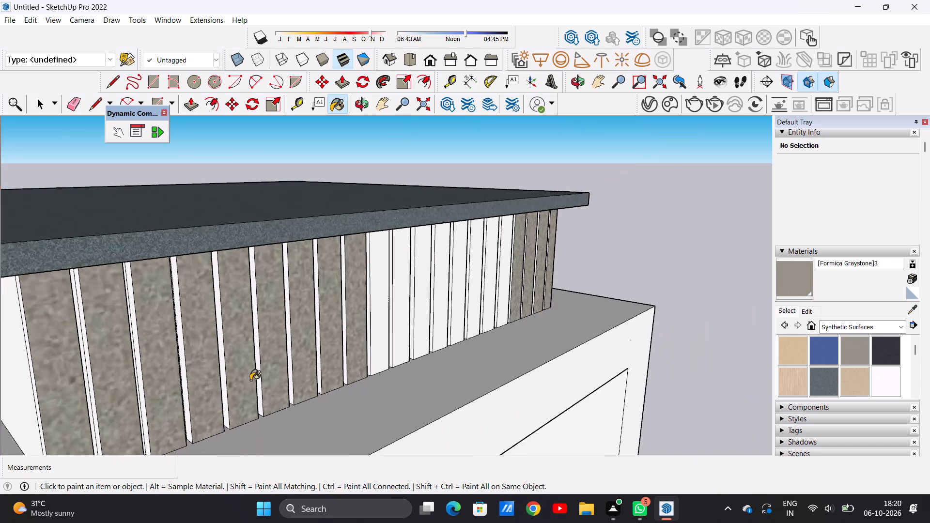
pyautogui.scroll(-16, 250, 380)
pyautogui.scroll(13, 349, 355)
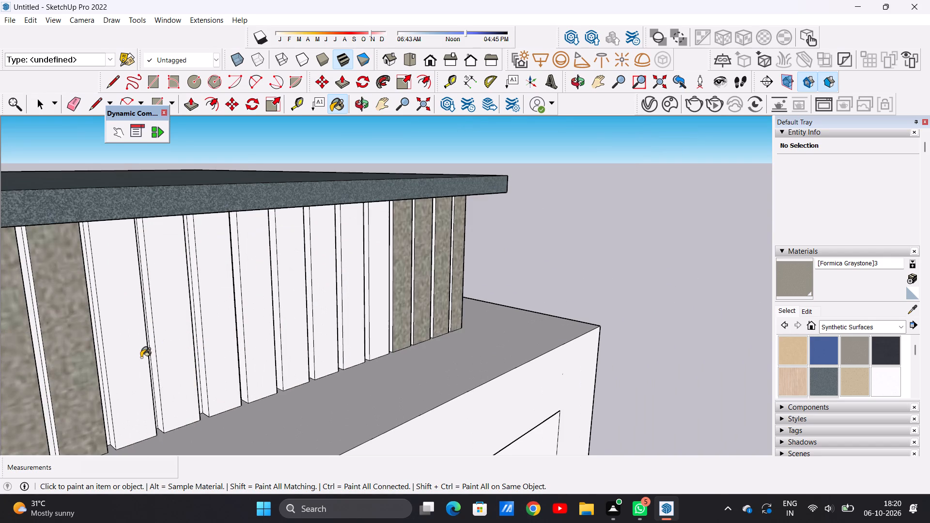
pyautogui.click(129, 358)
pyautogui.click(174, 351)
pyautogui.click(224, 345)
pyautogui.click(250, 342)
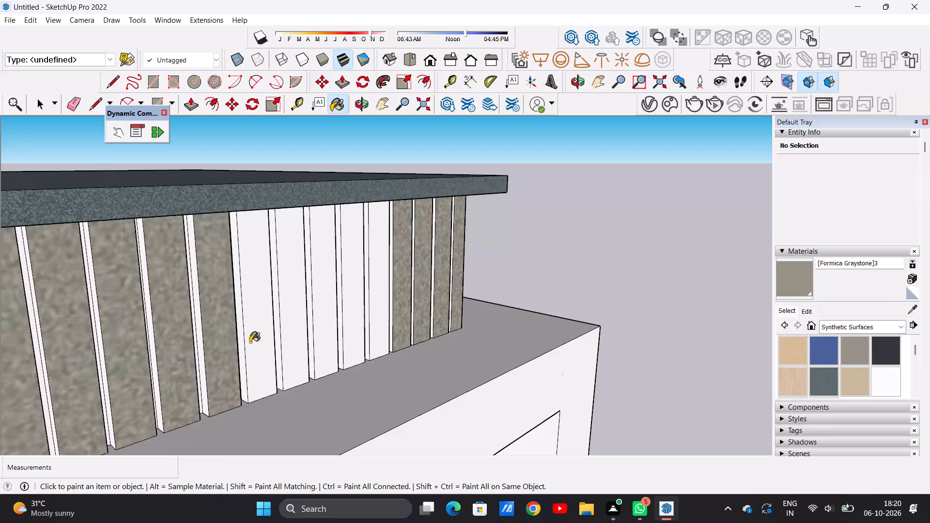
pyautogui.click(283, 338)
pyautogui.click(331, 335)
pyautogui.click(351, 334)
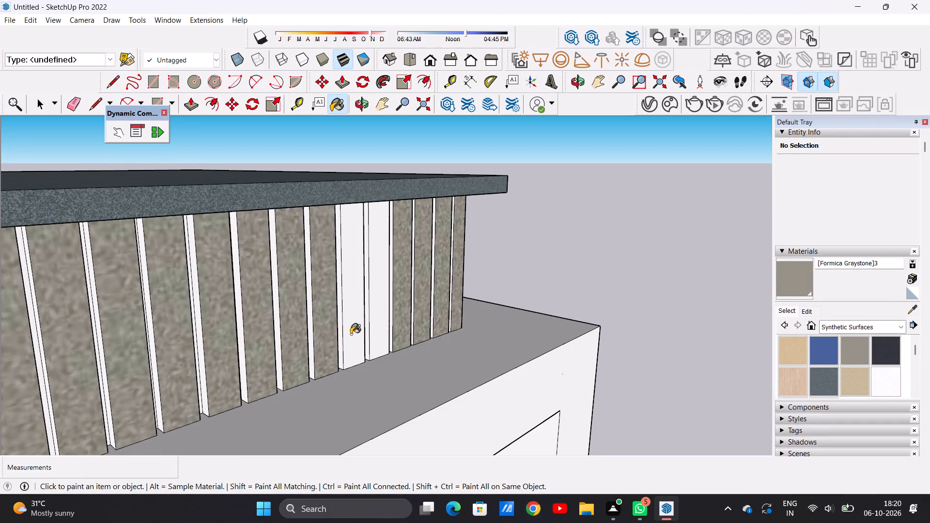
pyautogui.click(377, 328)
# Paint the left-facing sides of the first four raised strips from the left end with Formica Graystone.
pyautogui.scroll(-14, 367, 337)
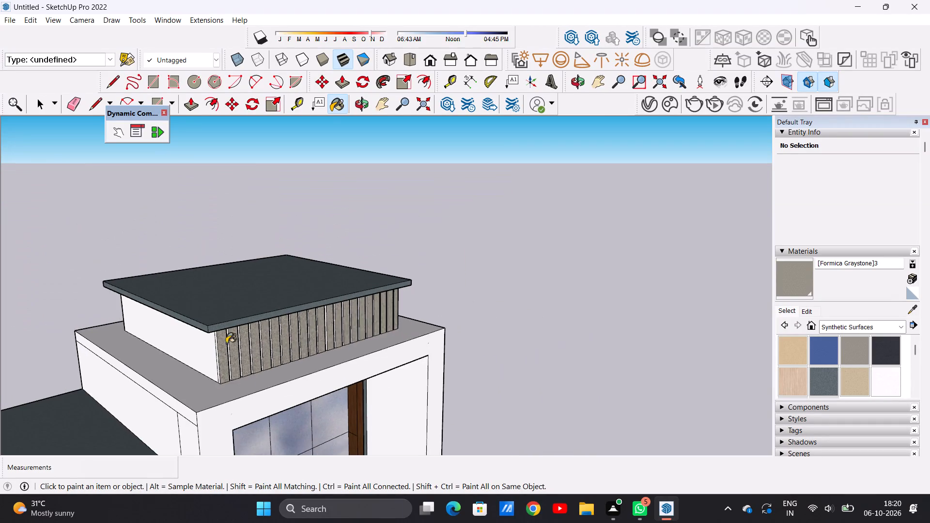
pyautogui.moveTo(162, 353); pyautogui.dragTo(266, 344, button='middle')
pyautogui.scroll(11, 347, 369)
pyautogui.scroll(-6, 297, 362)
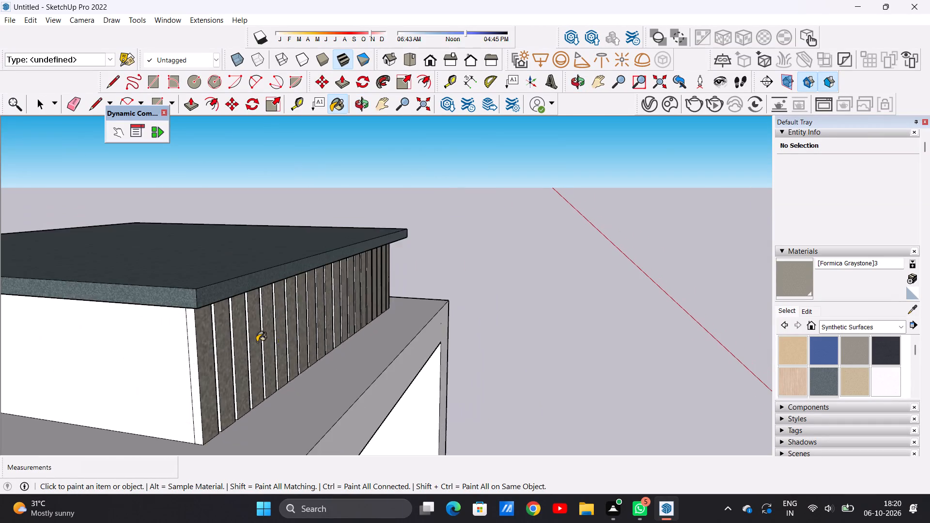
pyautogui.scroll(5, 220, 354)
pyautogui.click(174, 357)
pyautogui.scroll(6, 219, 354)
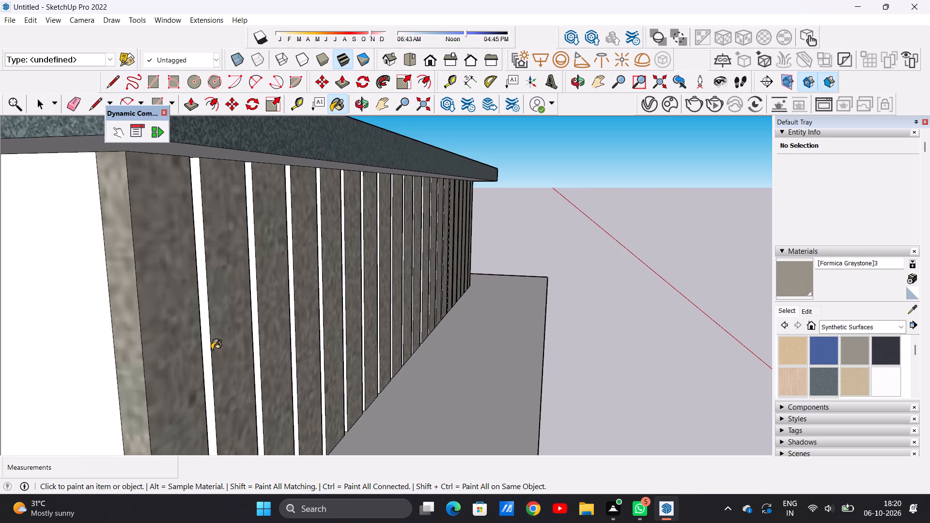
pyautogui.click(207, 348)
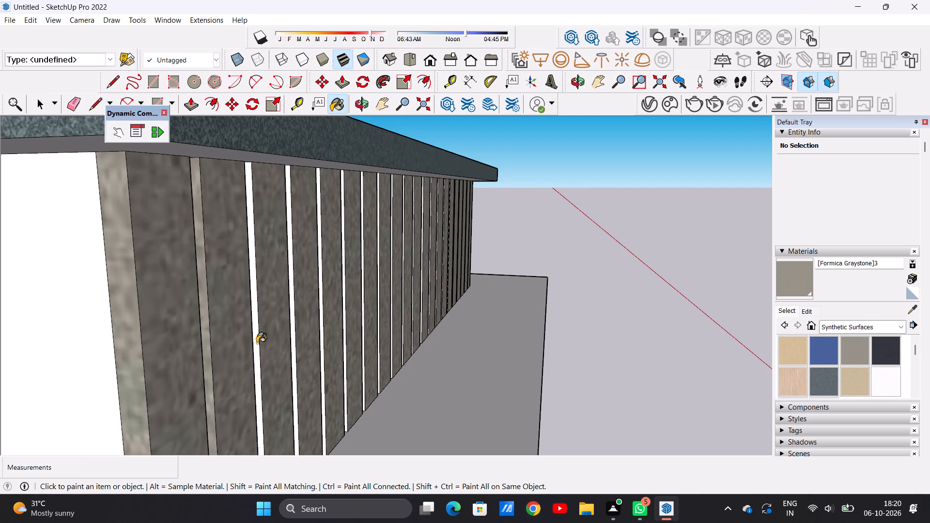
pyautogui.click(257, 343)
pyautogui.click(294, 338)
# Paint the left-facing sides of the next five raised strips, the fifth to the ninth from the left end, with Formica Graystone.
pyautogui.scroll(-4, 166, 349)
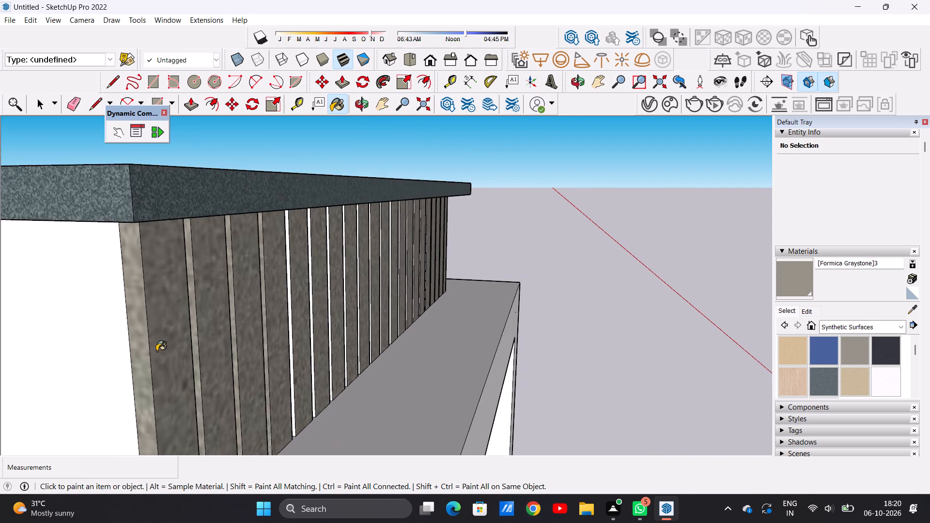
pyautogui.scroll(9, 261, 335)
pyautogui.scroll(-3, 372, 325)
pyautogui.scroll(1, 372, 325)
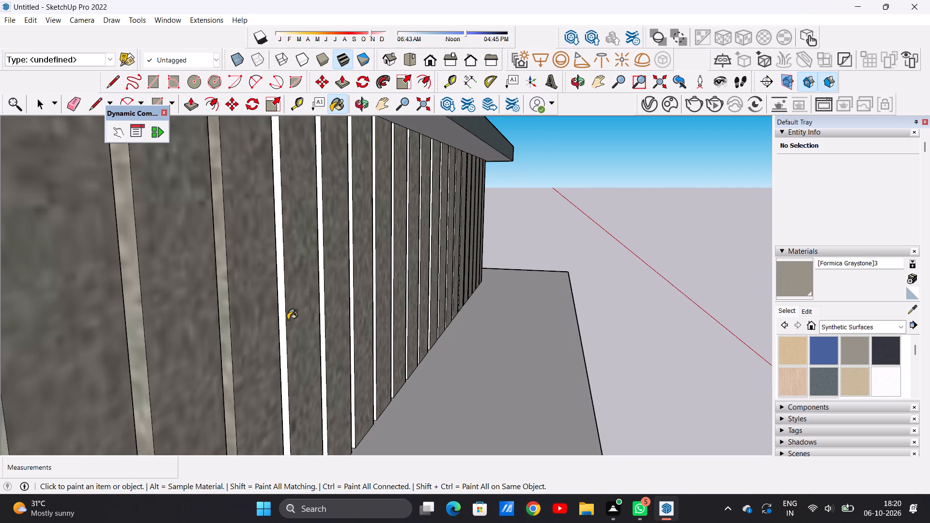
pyautogui.click(282, 320)
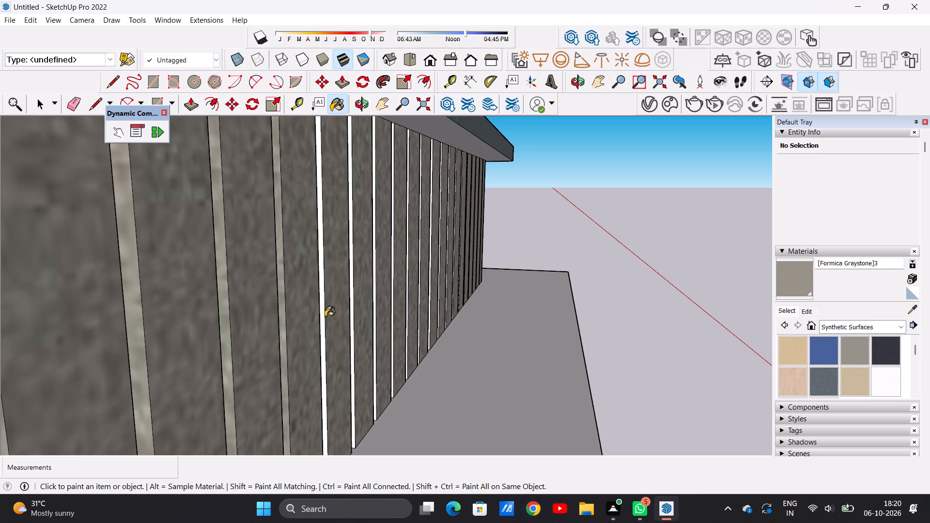
pyautogui.click(322, 319)
pyautogui.scroll(-12, 172, 294)
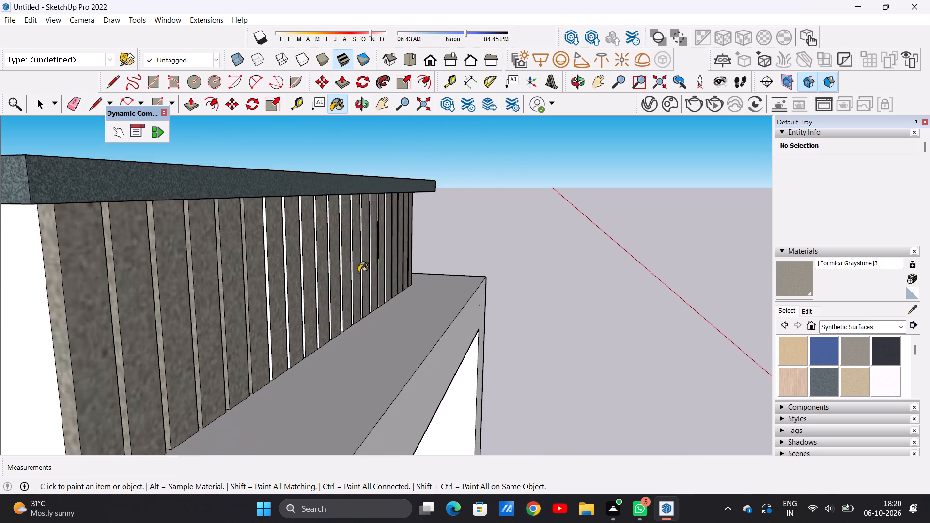
pyautogui.scroll(8, 363, 266)
pyautogui.scroll(-4, 364, 259)
pyautogui.scroll(-3, 206, 309)
pyautogui.scroll(4, 187, 317)
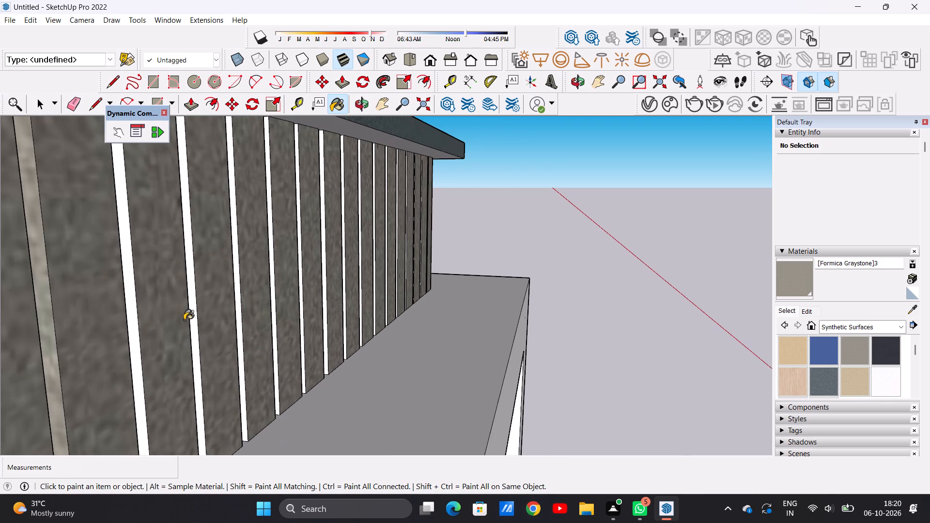
pyautogui.click(130, 318)
pyautogui.click(194, 306)
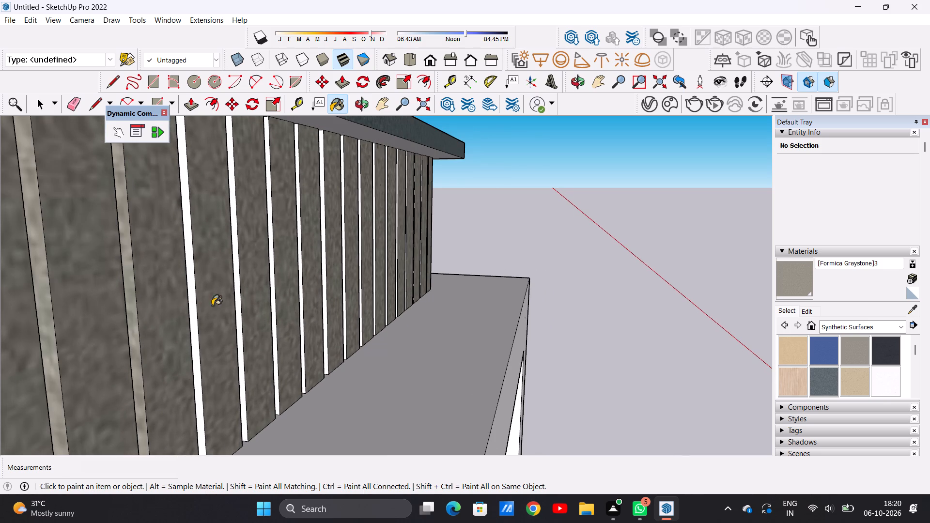
pyautogui.click(238, 299)
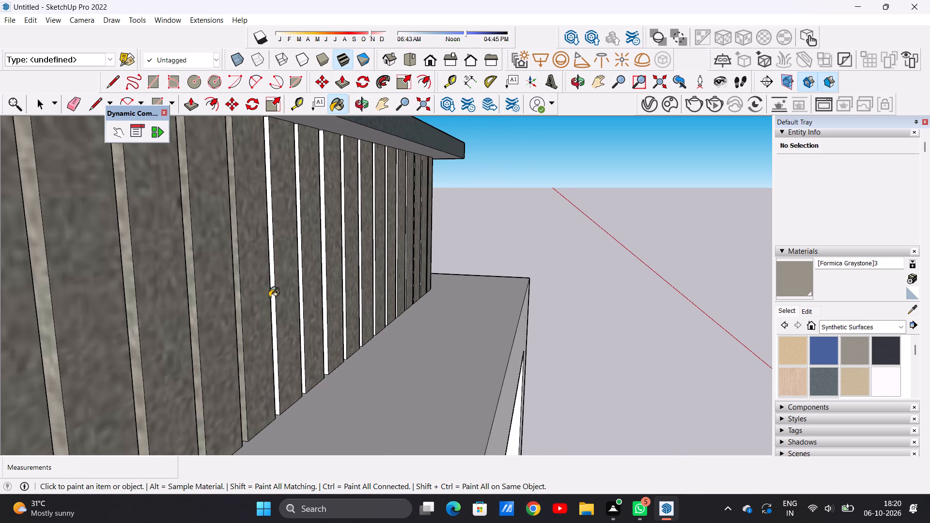
# Paint the left-facing sides of the next four raised strips, the tenth to the thirteenth, with Formica Graystone.
pyautogui.click(271, 297)
pyautogui.scroll(5, 278, 301)
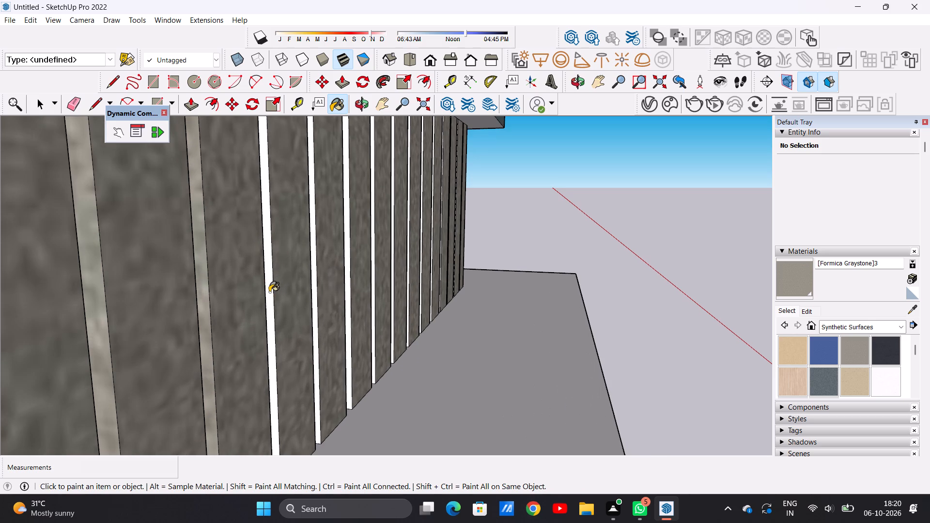
pyautogui.click(269, 292)
pyautogui.click(312, 290)
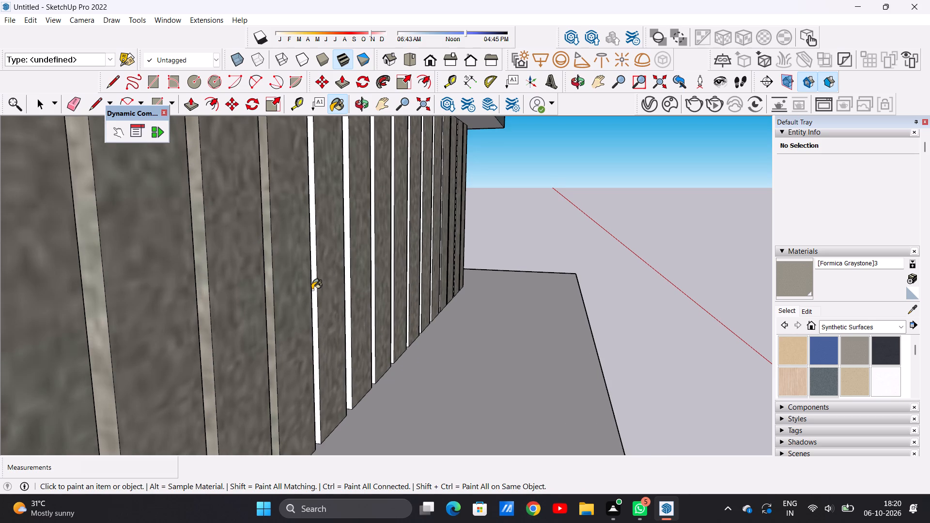
pyautogui.click(314, 289)
pyautogui.scroll(6, 330, 285)
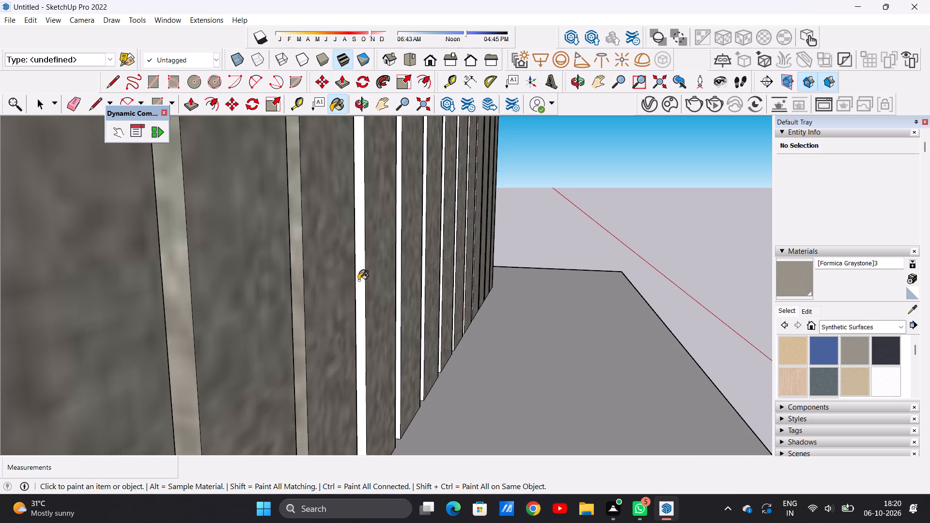
pyautogui.click(358, 280)
pyautogui.click(397, 275)
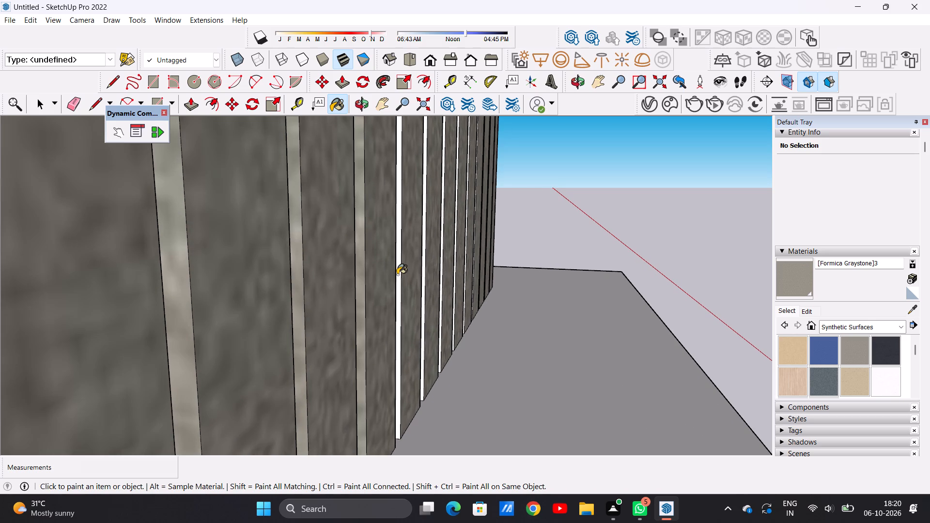
# Paint the left-facing sides of the remaining eight raised strips through to the right end with Formica Graystone.
pyautogui.scroll(-6, 264, 283)
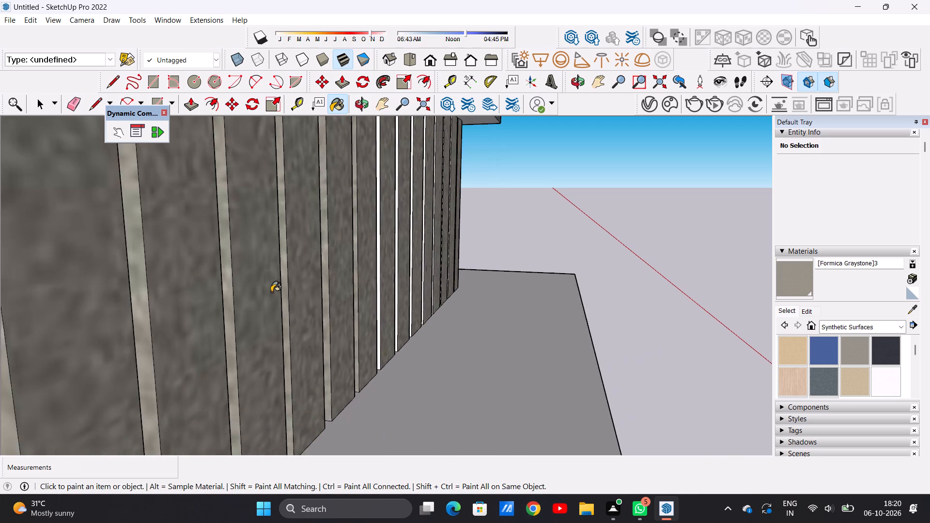
pyautogui.scroll(-11, 271, 292)
pyautogui.scroll(8, 381, 236)
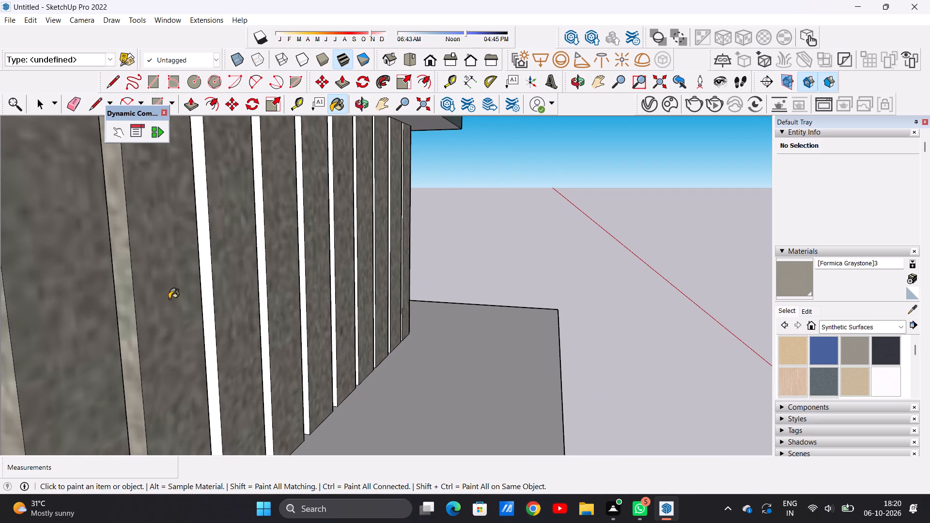
pyautogui.click(168, 300)
pyautogui.click(242, 288)
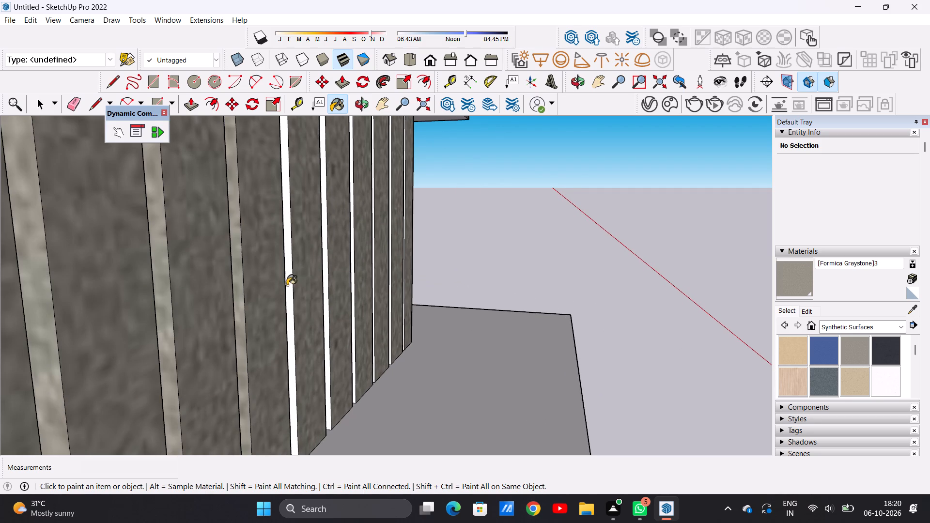
pyautogui.click(290, 283)
pyautogui.click(326, 280)
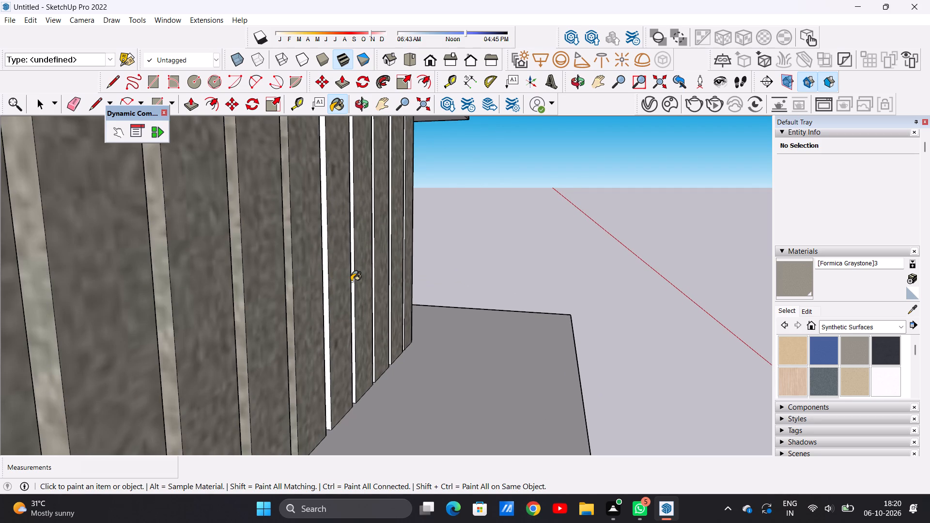
pyautogui.click(352, 281)
pyautogui.scroll(7, 379, 280)
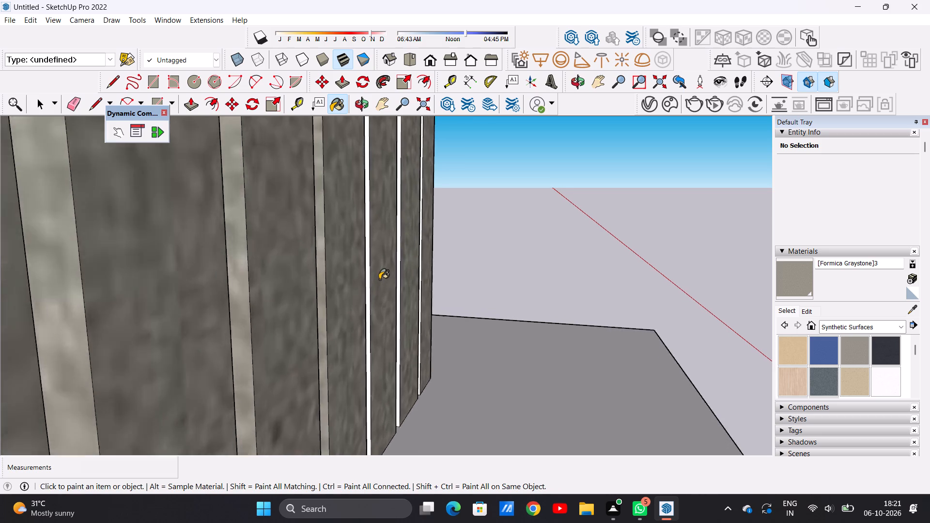
pyautogui.scroll(3, 379, 279)
pyautogui.click(363, 263)
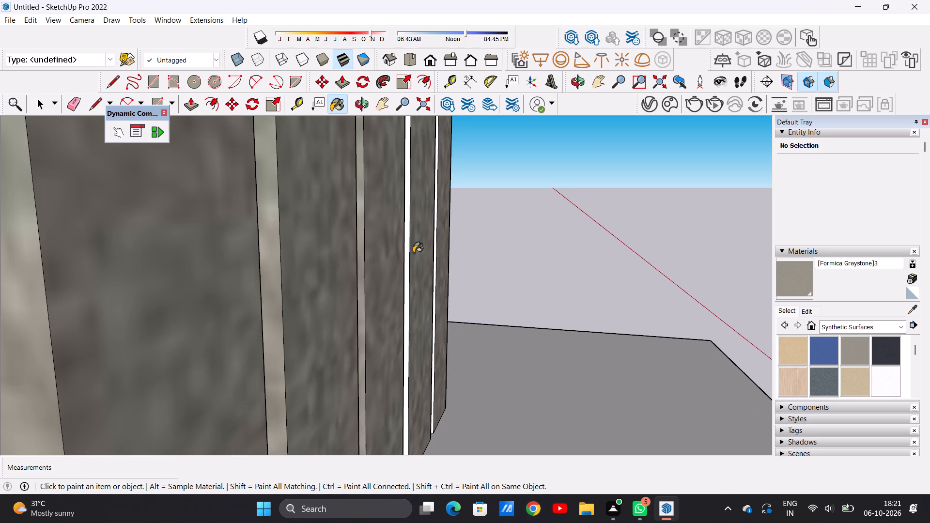
pyautogui.click(408, 256)
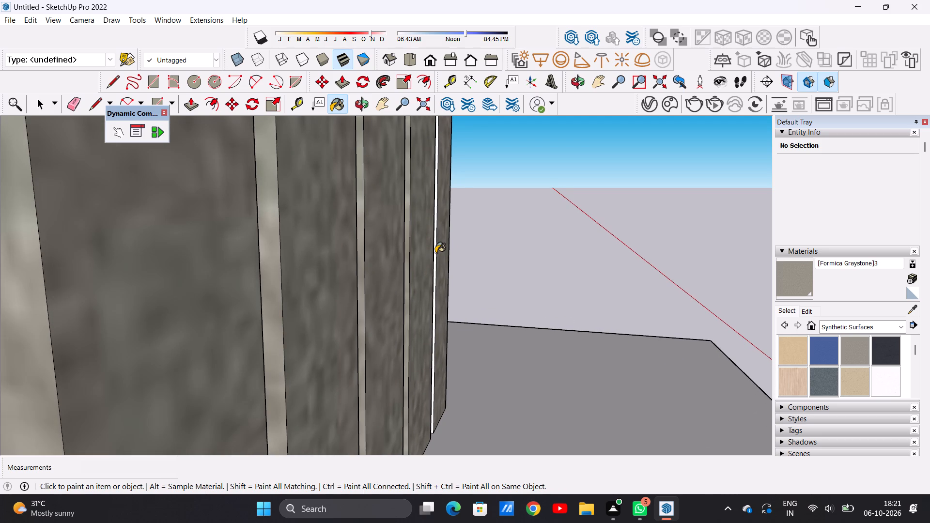
pyautogui.click(435, 253)
# Paint the right-facing sides of the rooftop box's first three raised strips from the right end with Formica Graystone.
pyautogui.scroll(-17, 385, 262)
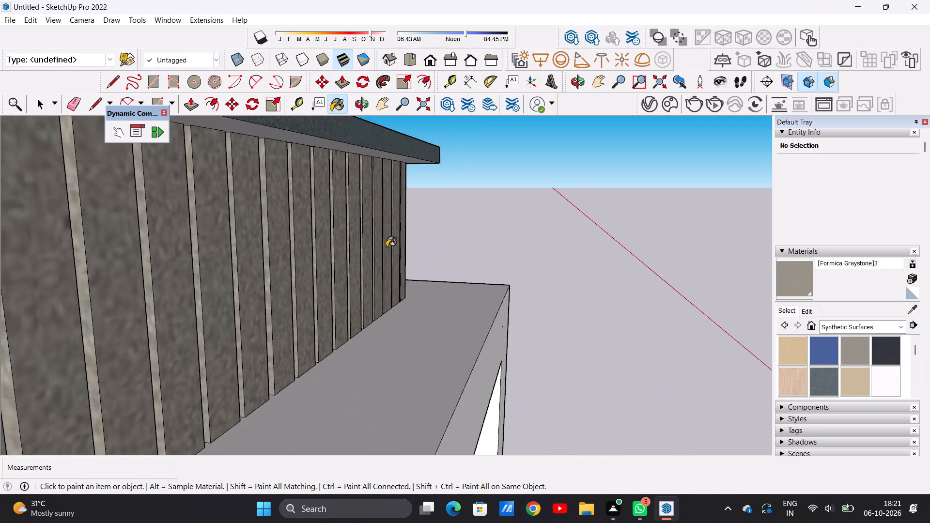
pyautogui.scroll(-12, 387, 247)
pyautogui.moveTo(405, 241); pyautogui.dragTo(196, 248, button='middle')
pyautogui.scroll(-6, 184, 249)
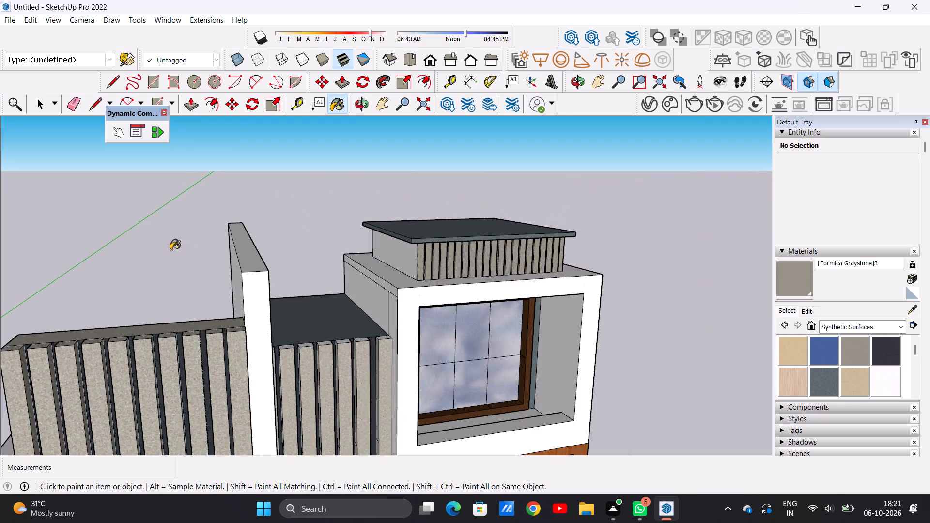
pyautogui.scroll(-6, 170, 250)
pyautogui.moveTo(353, 254); pyautogui.dragTo(98, 242, button='middle')
pyautogui.scroll(7, 403, 262)
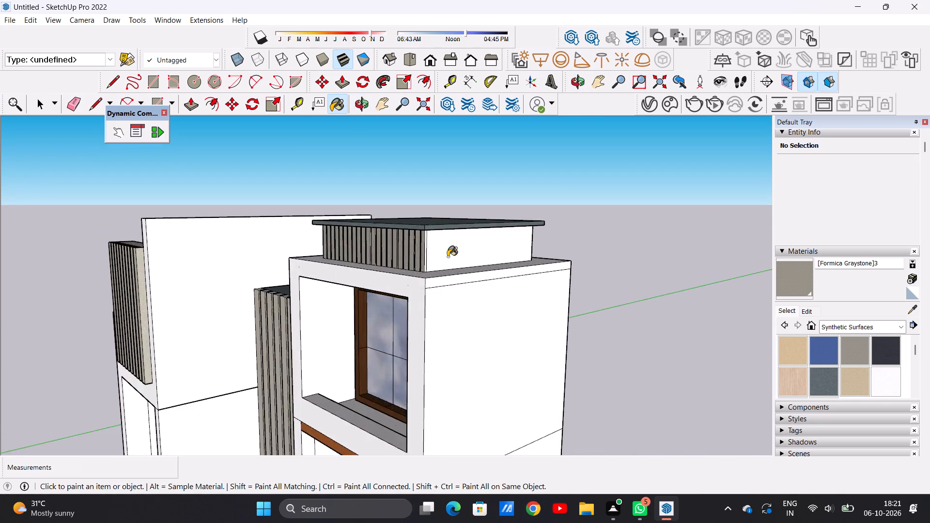
pyautogui.scroll(7, 448, 257)
pyautogui.scroll(12, 400, 255)
pyautogui.click(412, 247)
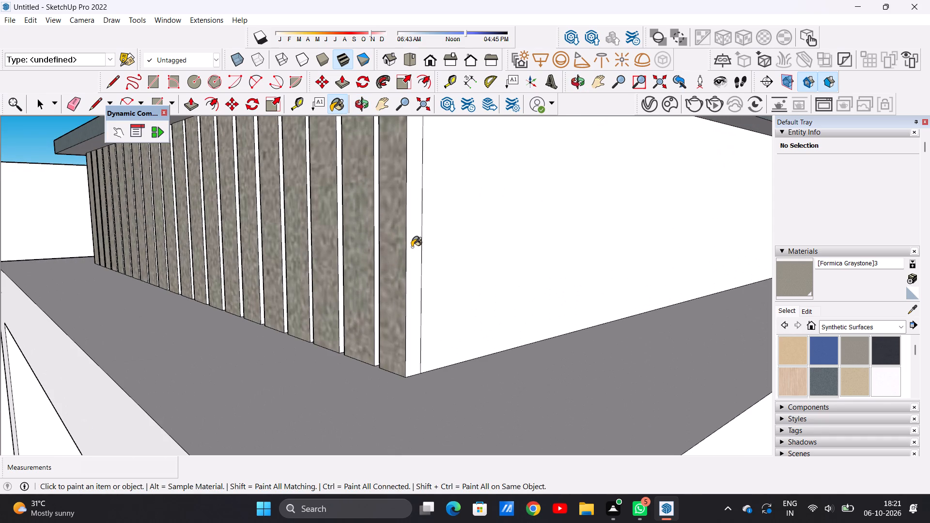
pyautogui.scroll(6, 380, 253)
pyautogui.click(376, 255)
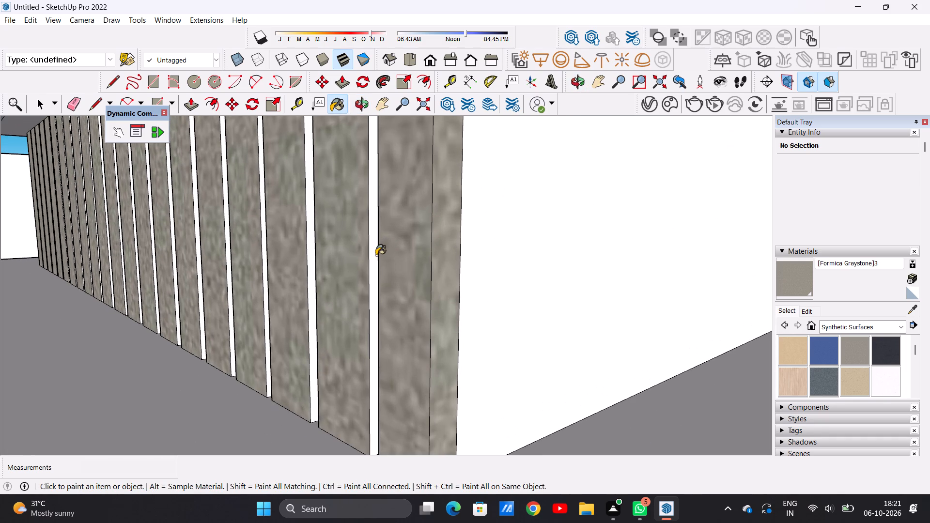
pyautogui.click(310, 264)
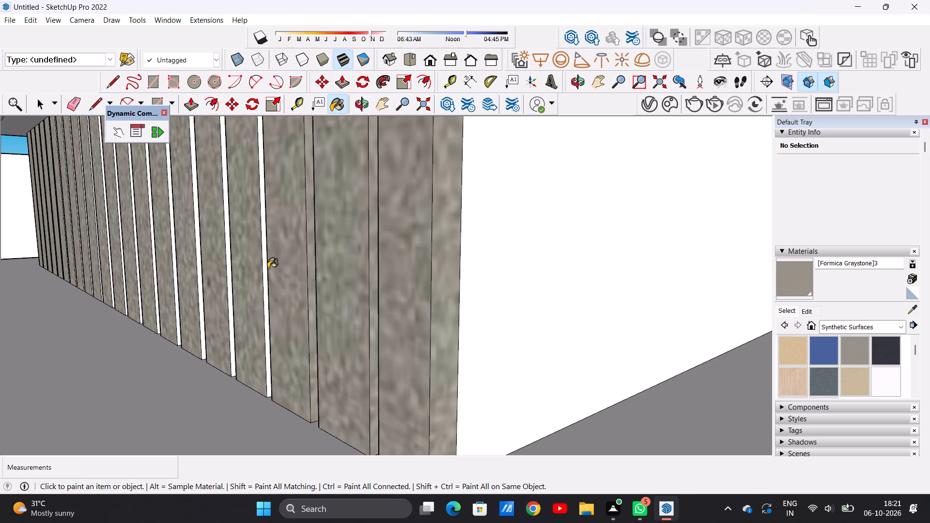
# Paint the right-facing sides of the next four raised strips, the fourth to the seventh from the right end, with Formica Graystone.
pyautogui.click(263, 265)
pyautogui.scroll(3, 263, 265)
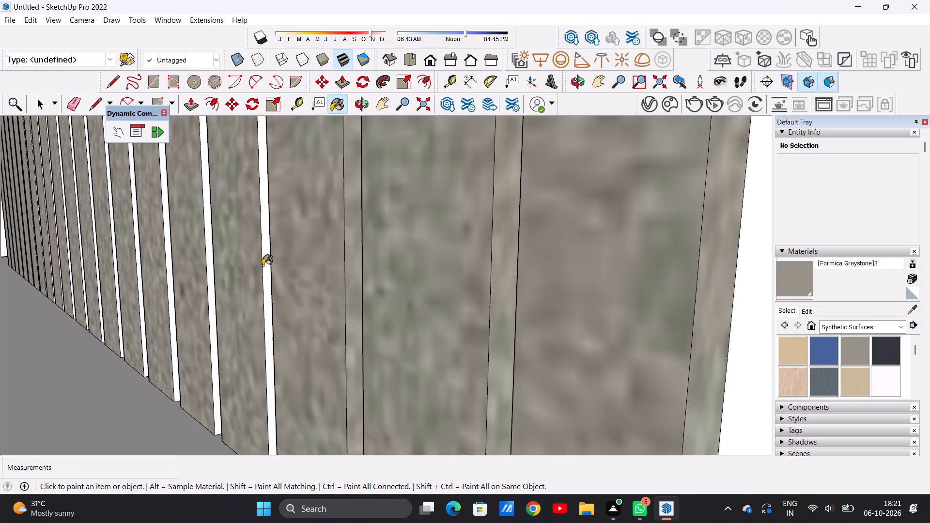
pyautogui.scroll(7, 263, 265)
pyautogui.click(268, 250)
pyautogui.scroll(-6, 282, 240)
pyautogui.scroll(12, 243, 249)
pyautogui.click(207, 243)
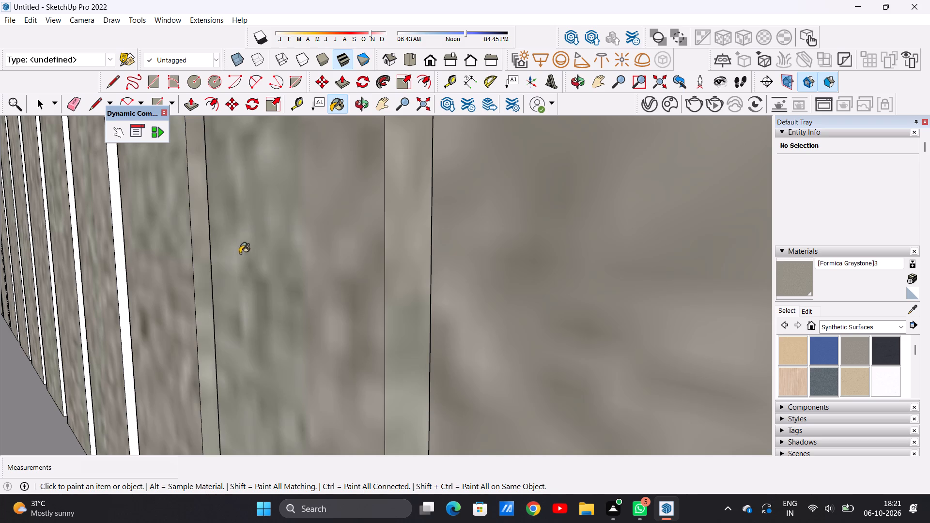
pyautogui.scroll(-13, 264, 246)
pyautogui.scroll(5, 202, 244)
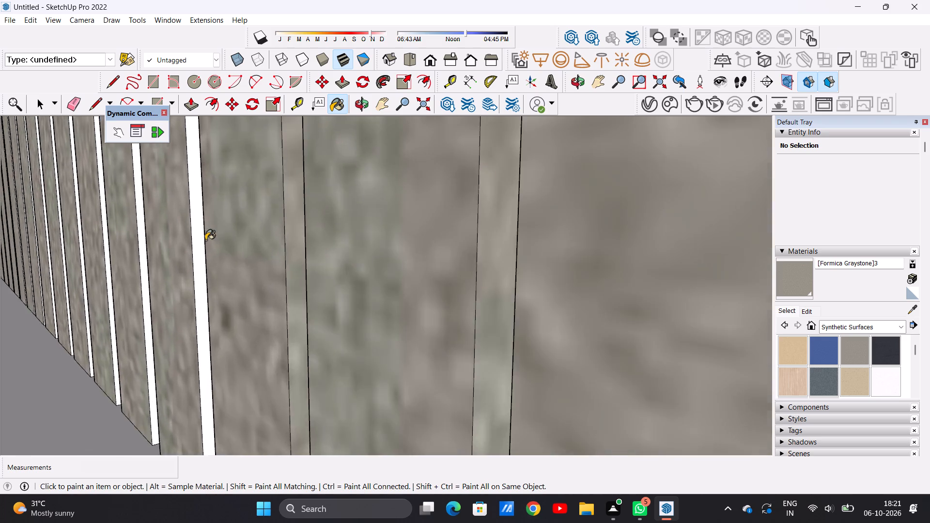
pyautogui.scroll(9, 205, 240)
pyautogui.click(196, 239)
pyautogui.scroll(-19, 200, 237)
pyautogui.scroll(2, 230, 219)
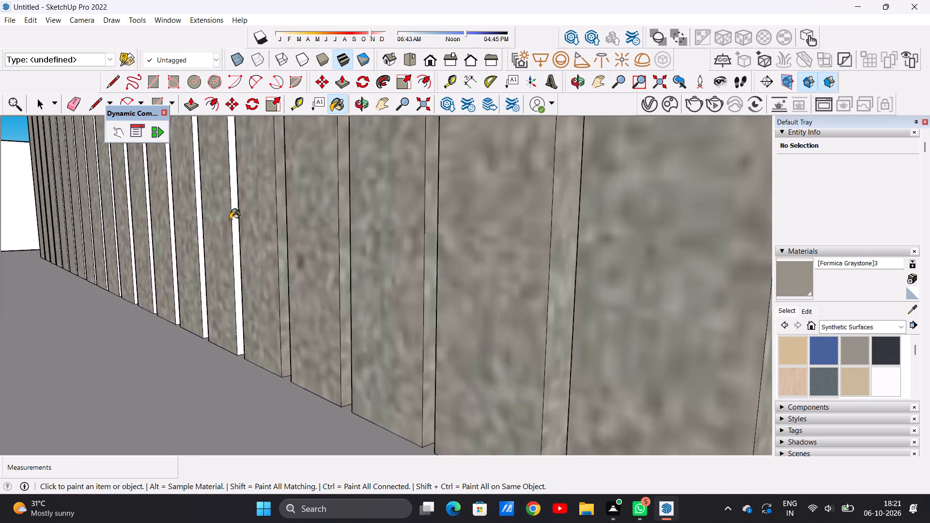
pyautogui.scroll(10, 230, 219)
pyautogui.click(225, 219)
# Paint the right-facing sides of the next four raised strips, the eighth to the eleventh from the right end, with Formica Graystone.
pyautogui.scroll(-17, 248, 213)
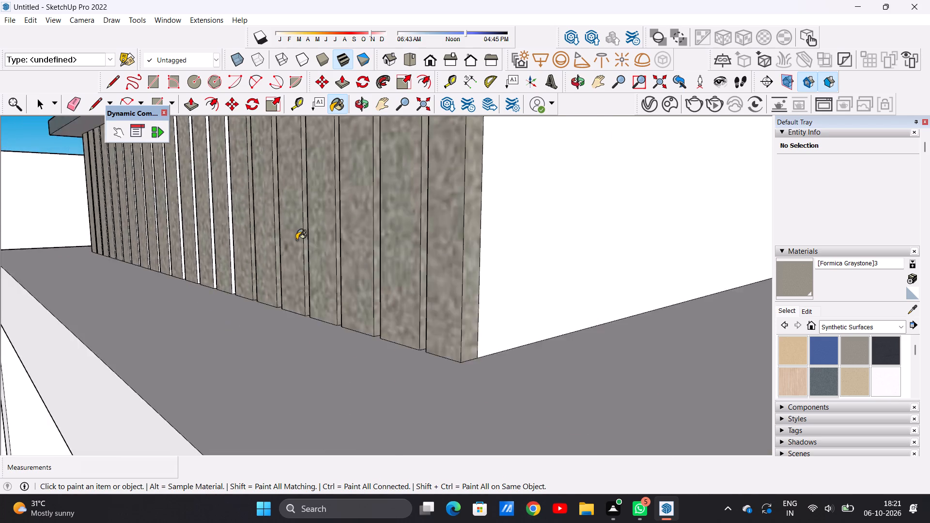
pyautogui.scroll(-5, 296, 240)
pyautogui.scroll(18, 244, 205)
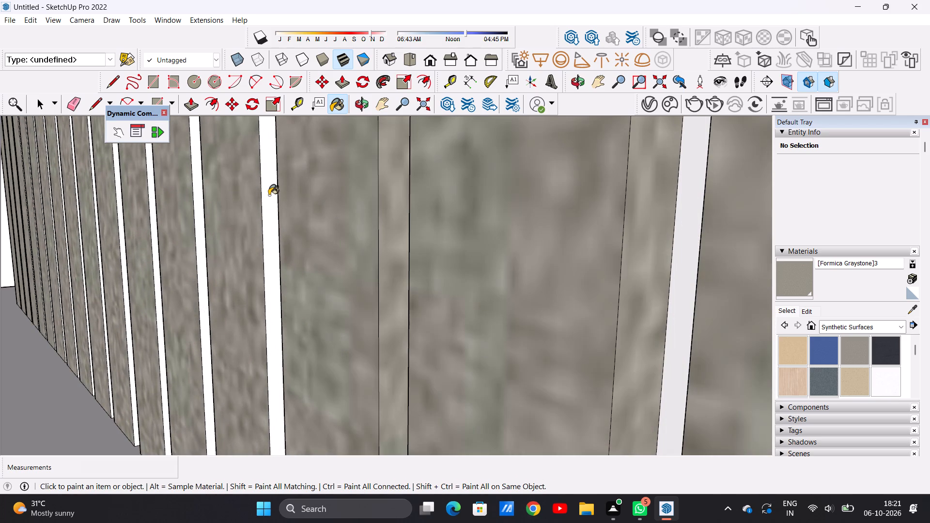
pyautogui.click(269, 195)
pyautogui.click(201, 208)
pyautogui.scroll(-5, 258, 276)
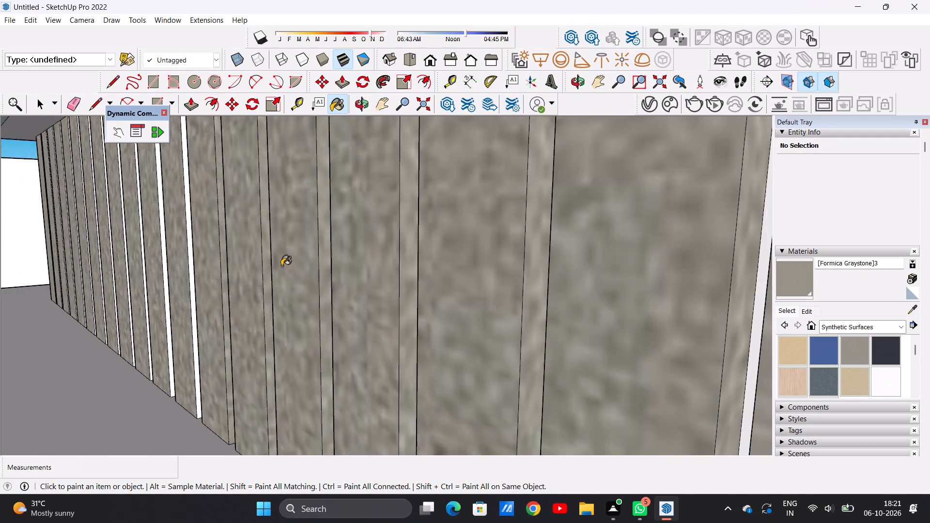
pyautogui.scroll(-14, 281, 266)
pyautogui.scroll(9, 240, 250)
pyautogui.scroll(-1, 261, 233)
pyautogui.scroll(9, 261, 233)
pyautogui.click(266, 227)
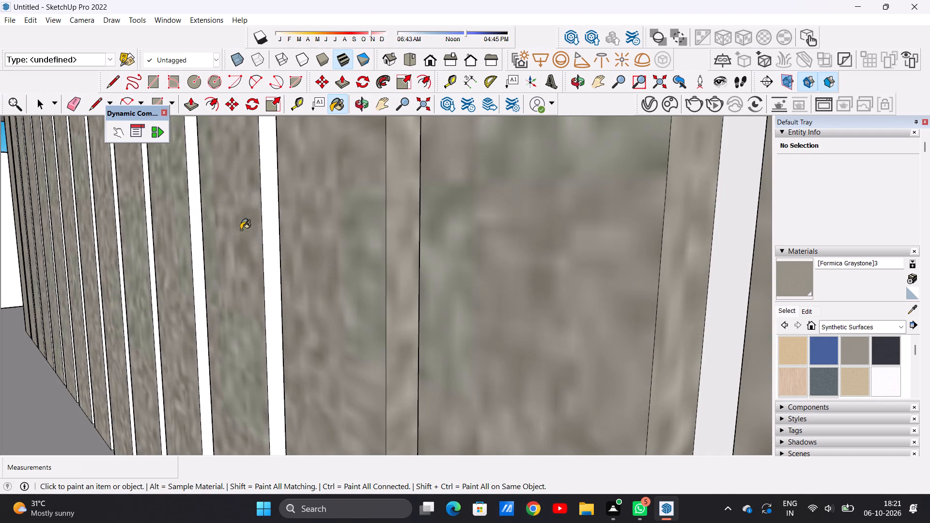
pyautogui.click(195, 230)
# Paint the right-facing sides of the next four raised strips, the twelfth to the fifteenth from the right end, with Formica Graystone.
pyautogui.scroll(-17, 276, 278)
pyautogui.scroll(4, 266, 249)
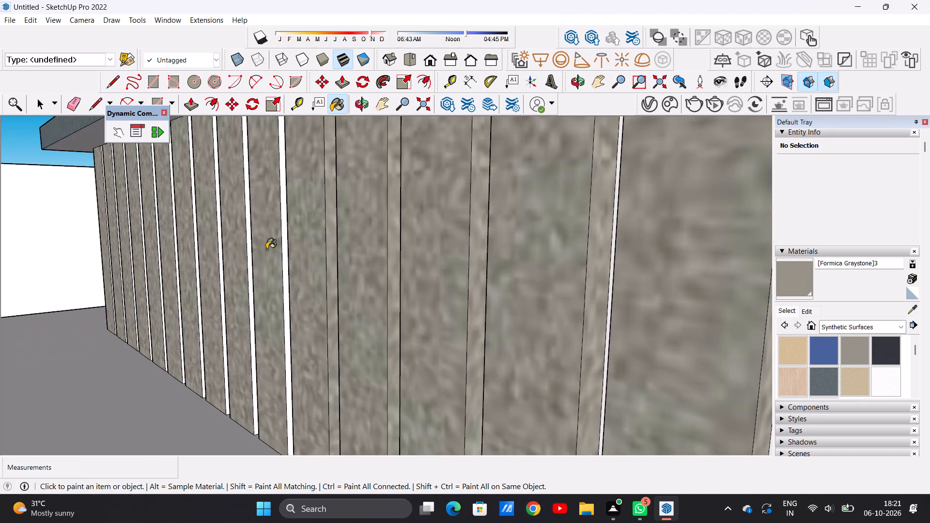
pyautogui.scroll(14, 266, 249)
pyautogui.click(307, 222)
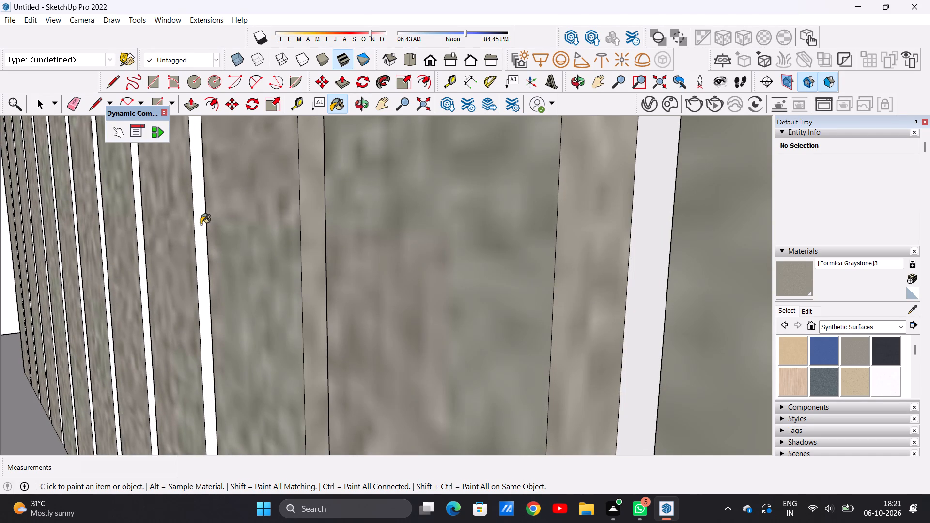
pyautogui.click(201, 224)
pyautogui.scroll(-14, 255, 234)
pyautogui.moveTo(294, 236); pyautogui.dragTo(275, 246, button='middle')
pyautogui.scroll(3, 206, 225)
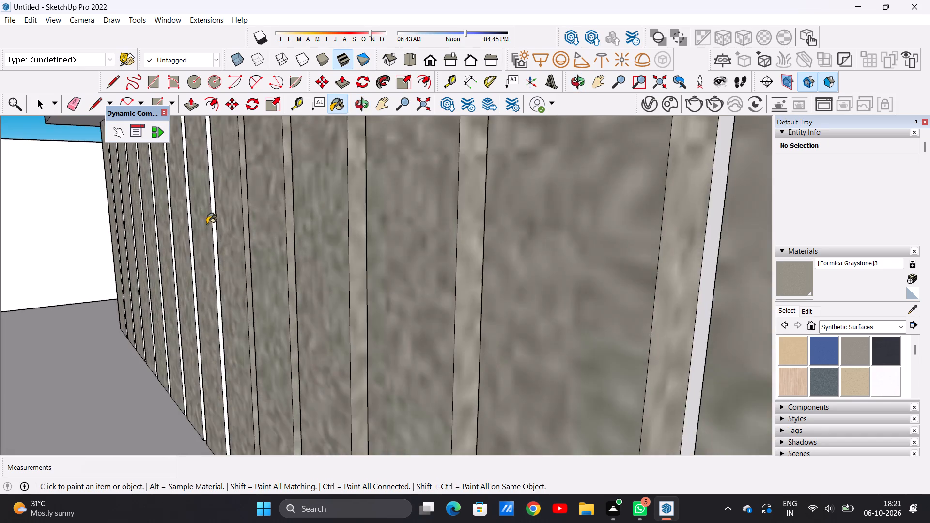
pyautogui.scroll(9, 207, 224)
pyautogui.click(218, 214)
pyautogui.scroll(-5, 215, 231)
pyautogui.moveTo(200, 234); pyautogui.dragTo(254, 233, button='middle')
pyautogui.scroll(3, 262, 228)
pyautogui.click(262, 228)
# Paint the right-facing sides of the remaining six raised strips through to the left end with Formica Graystone.
pyautogui.scroll(-5, 251, 227)
pyautogui.moveTo(262, 219); pyautogui.dragTo(227, 229, button='middle')
pyautogui.scroll(-11, 227, 229)
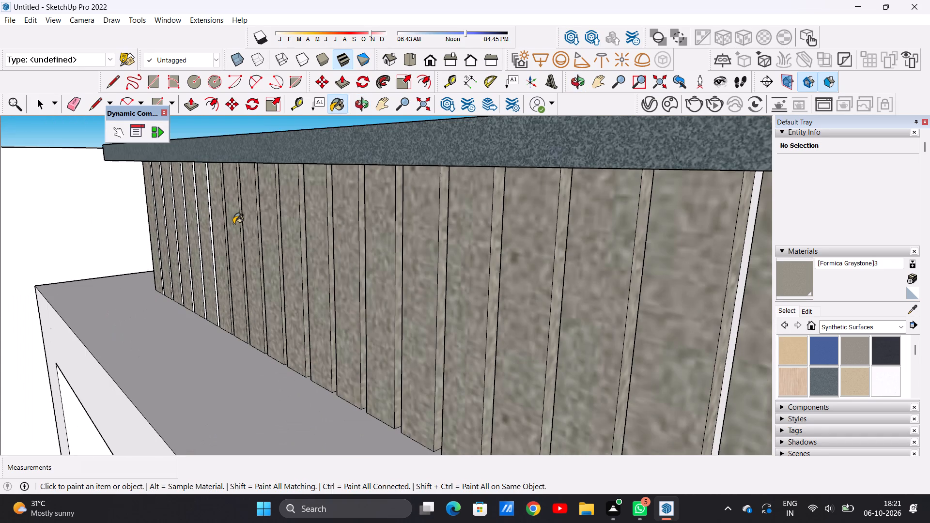
pyautogui.scroll(18, 198, 216)
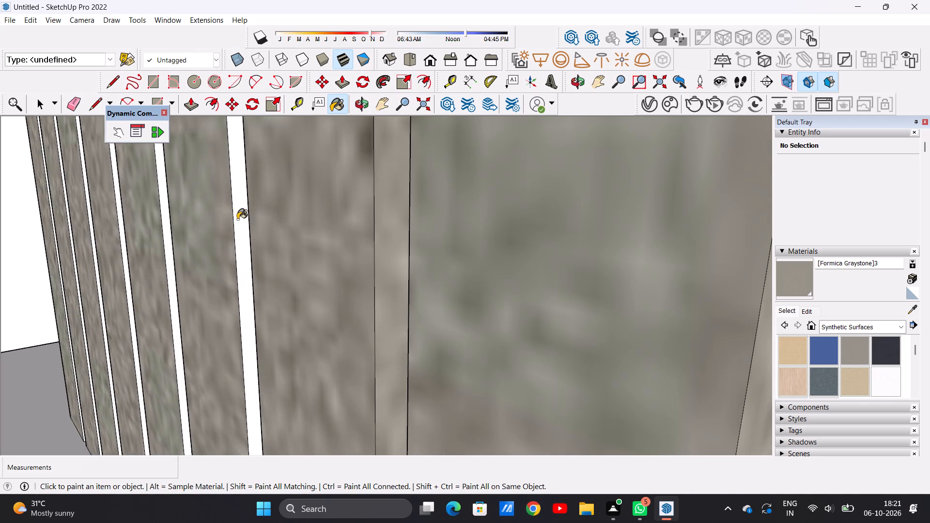
pyautogui.click(237, 219)
pyautogui.click(166, 230)
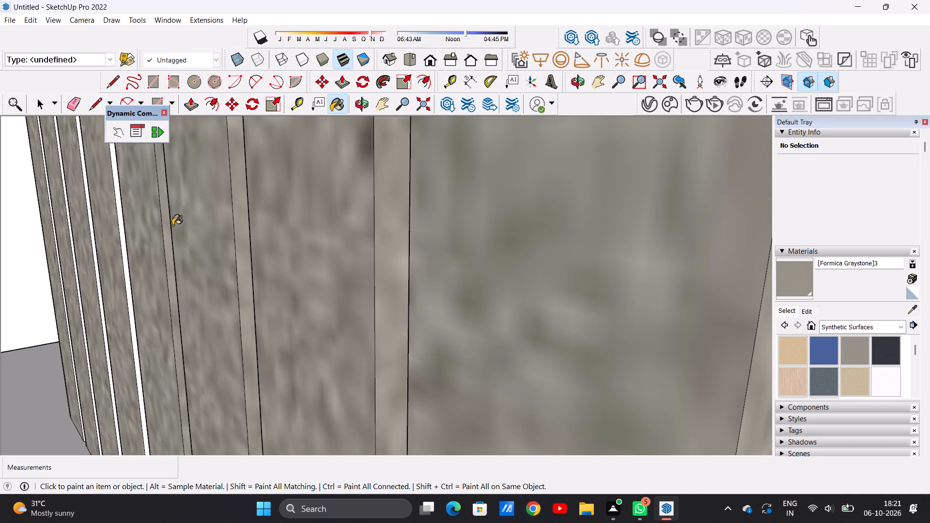
pyautogui.scroll(-12, 269, 245)
pyautogui.scroll(12, 202, 235)
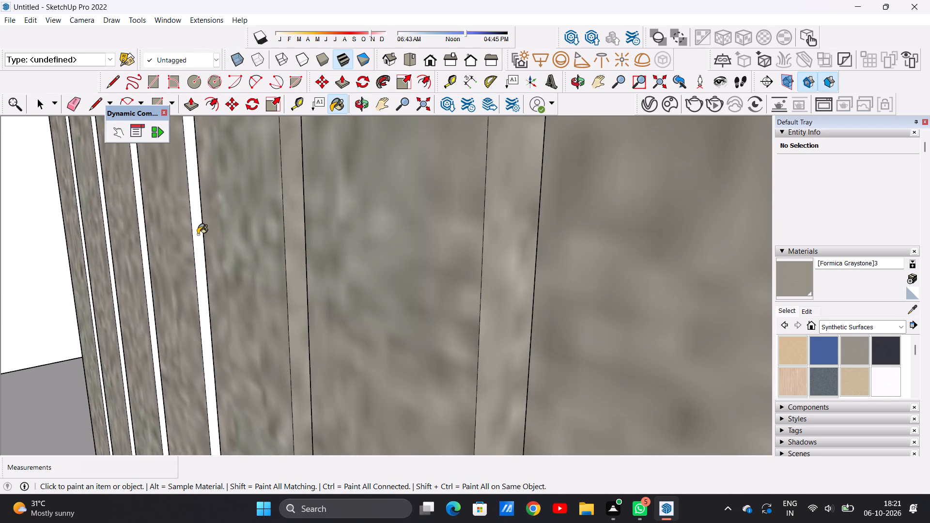
pyautogui.click(198, 234)
pyautogui.click(141, 238)
pyautogui.scroll(-11, 199, 254)
pyautogui.scroll(5, 127, 245)
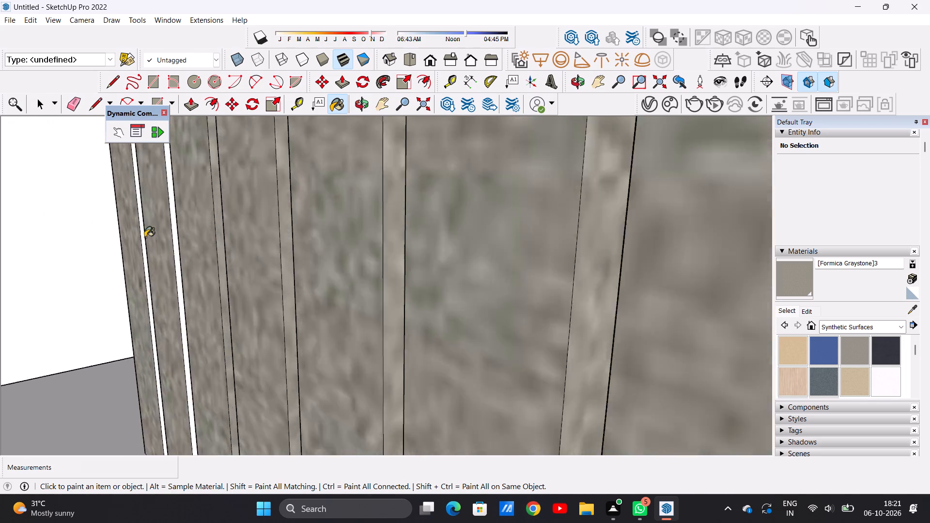
pyautogui.scroll(10, 145, 237)
pyautogui.click(198, 231)
pyautogui.click(123, 238)
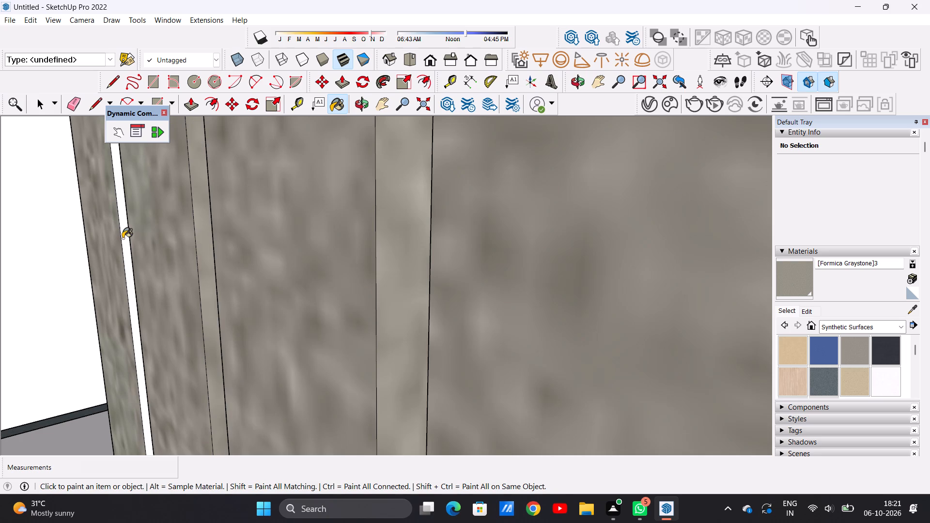
# Examine the rooftop box's raised strips from both ends, checking for any sides left unpainted.
pyautogui.scroll(-20, 127, 236)
pyautogui.scroll(-2, 127, 236)
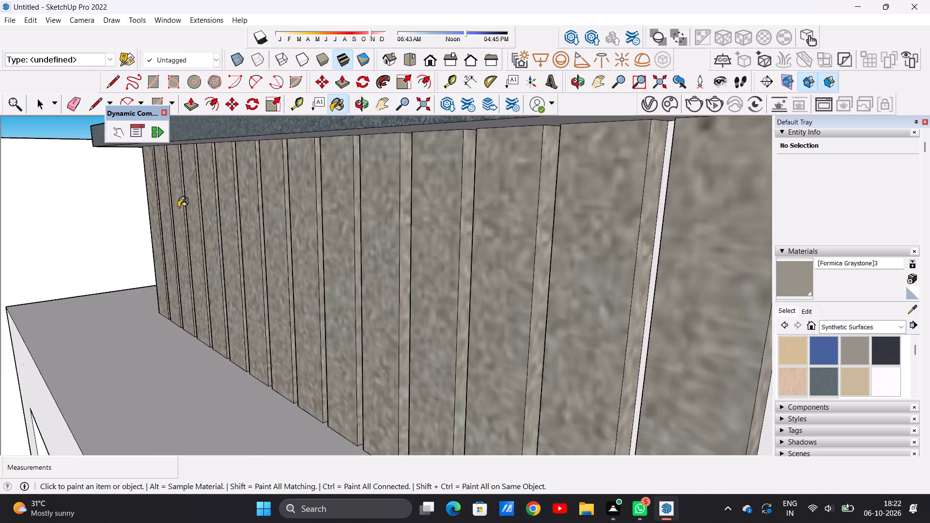
pyautogui.scroll(-16, 178, 207)
pyautogui.scroll(10, 292, 241)
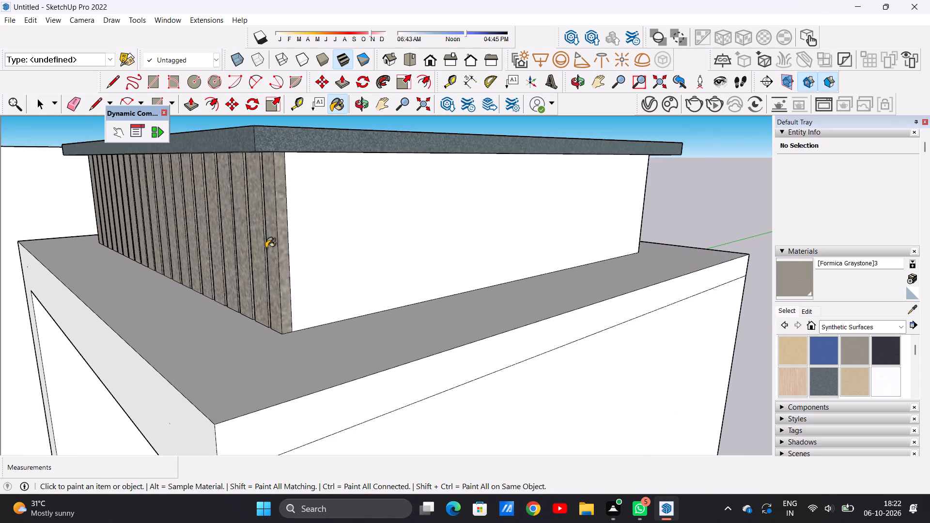
pyautogui.scroll(17, 266, 248)
pyautogui.scroll(-15, 167, 250)
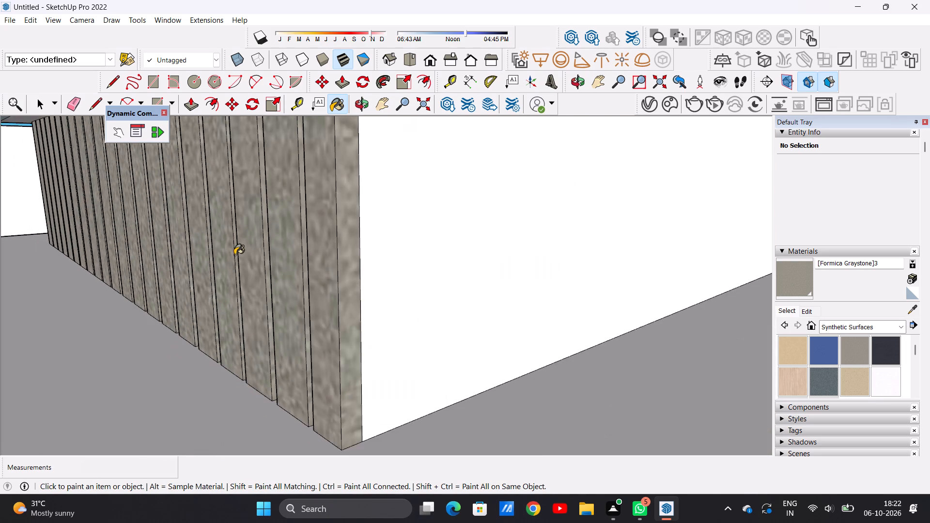
pyautogui.press('space')
pyautogui.moveTo(120, 261); pyautogui.dragTo(256, 259, button='middle')
pyautogui.scroll(-7, 263, 261)
pyautogui.scroll(-10, 323, 238)
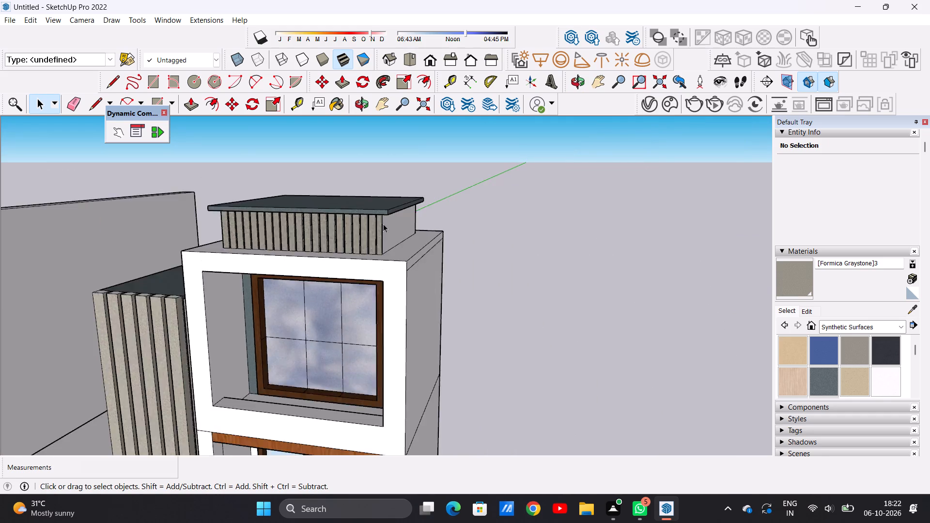
pyautogui.scroll(-18, 383, 224)
pyautogui.scroll(-3, 332, 261)
pyautogui.moveTo(304, 277); pyautogui.dragTo(410, 269, button='middle')
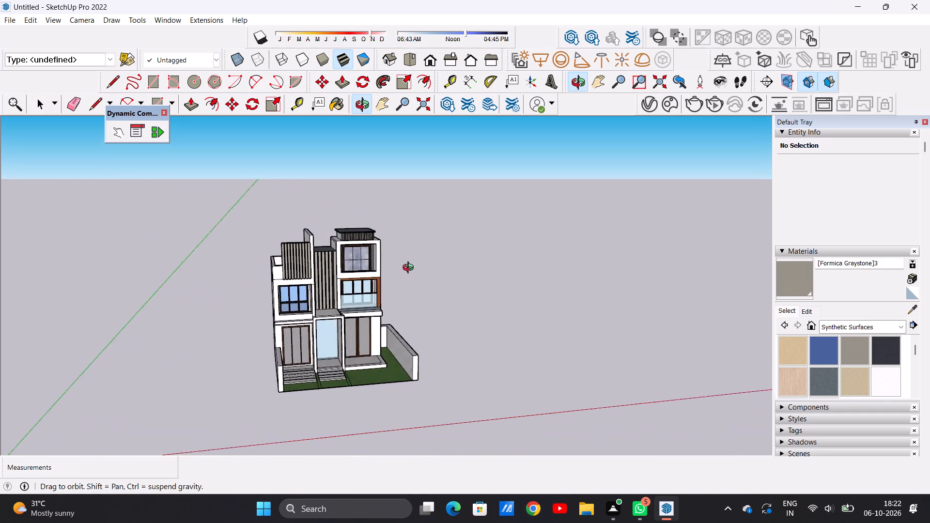
pyautogui.moveTo(410, 269); pyautogui.dragTo(432, 263, button='middle')
pyautogui.scroll(13, 353, 253)
pyautogui.scroll(-6, 341, 254)
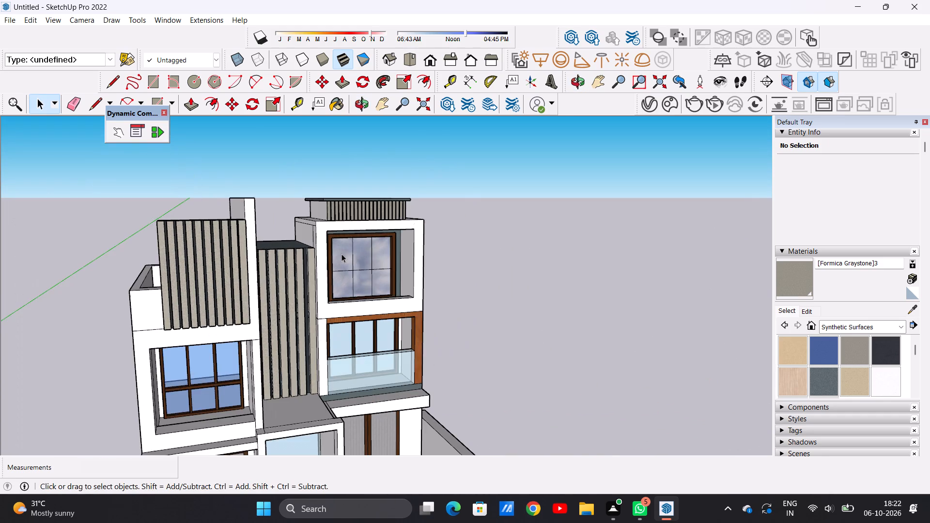
pyautogui.moveTo(327, 221); pyautogui.dragTo(417, 229, button='middle')
pyautogui.scroll(13, 343, 215)
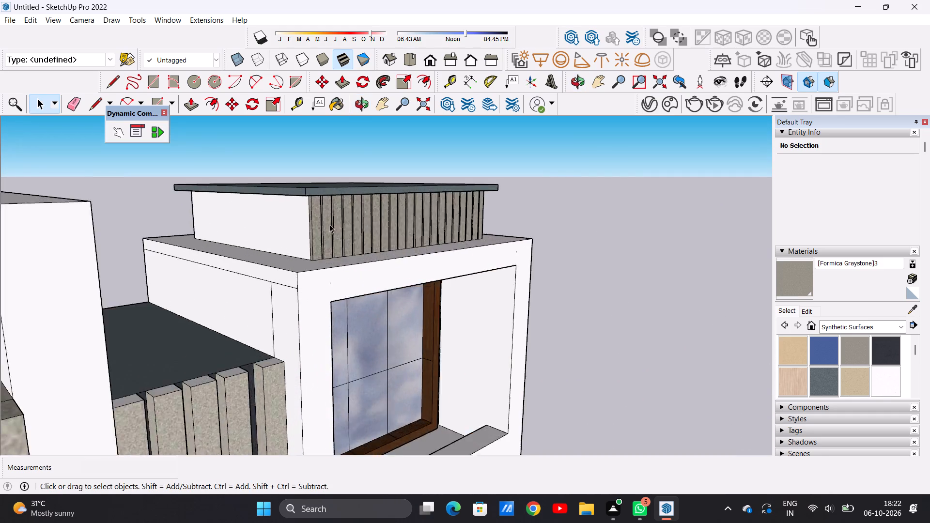
pyautogui.scroll(7, 329, 224)
pyautogui.moveTo(369, 234); pyautogui.dragTo(419, 248, button='middle')
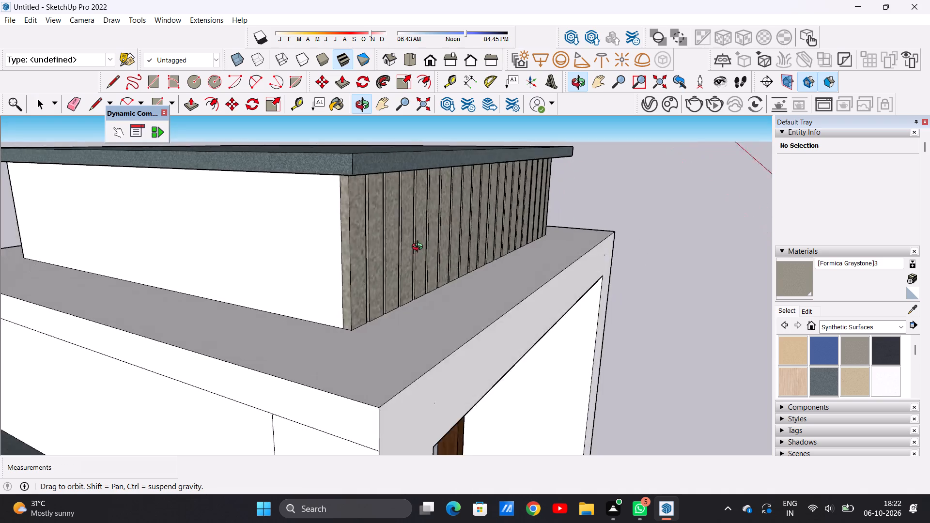
pyautogui.moveTo(419, 248); pyautogui.dragTo(315, 237, button='middle')
# Examine the whole front facade and the entrance area for surfaces that still need a material.
pyautogui.scroll(-20, 330, 226)
pyautogui.scroll(-5, 330, 226)
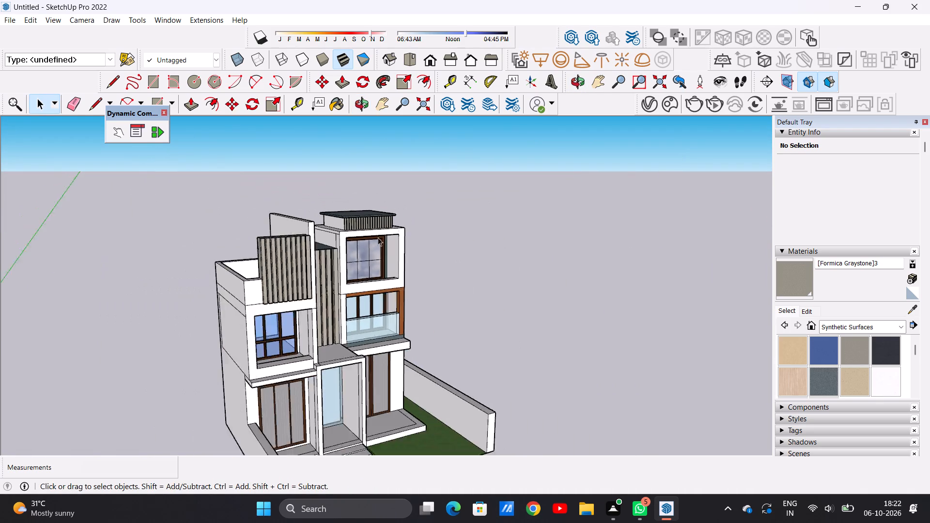
pyautogui.scroll(-2, 378, 237)
pyautogui.moveTo(418, 320); pyautogui.dragTo(321, 313, button='middle')
pyautogui.scroll(-5, 328, 307)
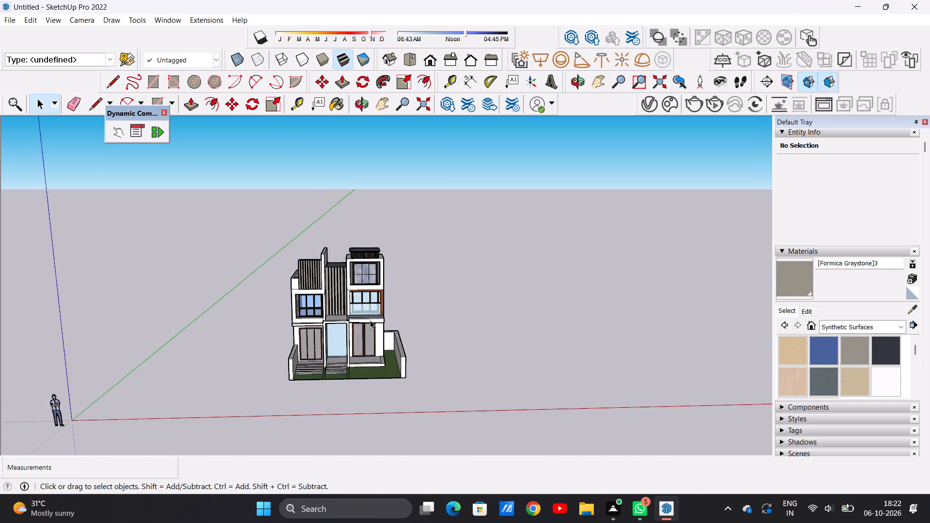
pyautogui.scroll(7, 370, 321)
pyautogui.moveTo(370, 321); pyautogui.dragTo(342, 335, button='middle')
pyautogui.scroll(-5, 380, 277)
pyautogui.scroll(8, 383, 311)
pyautogui.scroll(4, 310, 298)
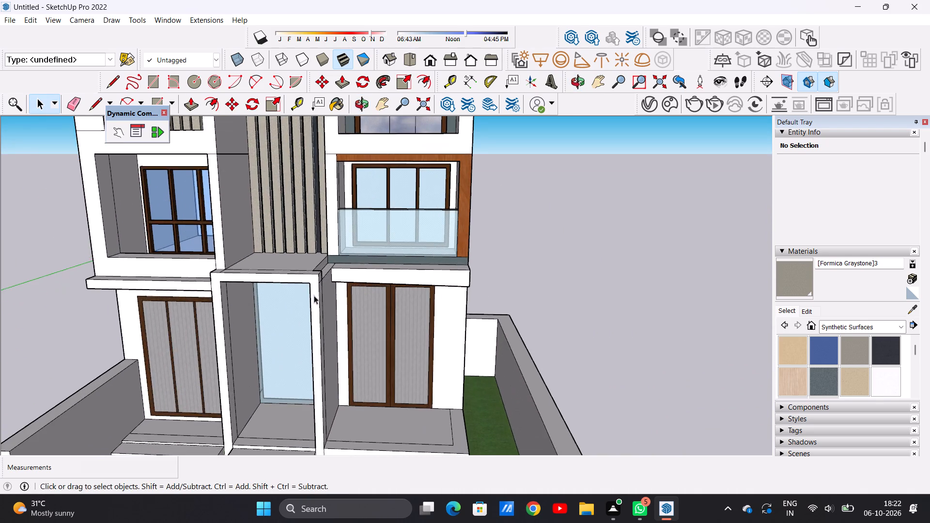
# Examine the front facade and both sides of the house for white surfaces that still need a material.
pyautogui.scroll(-3, 333, 289)
pyautogui.moveTo(327, 236); pyautogui.dragTo(238, 245, button='middle')
pyautogui.scroll(7, 298, 186)
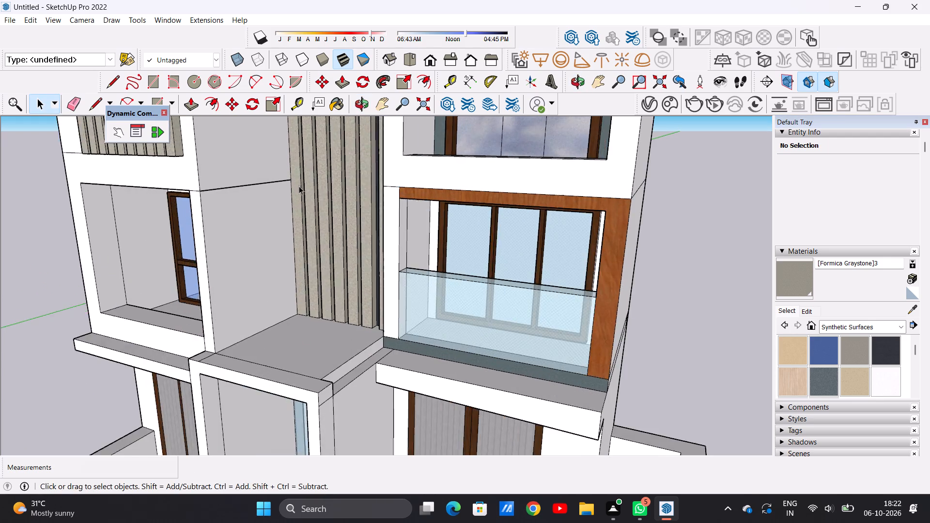
pyautogui.scroll(-10, 299, 186)
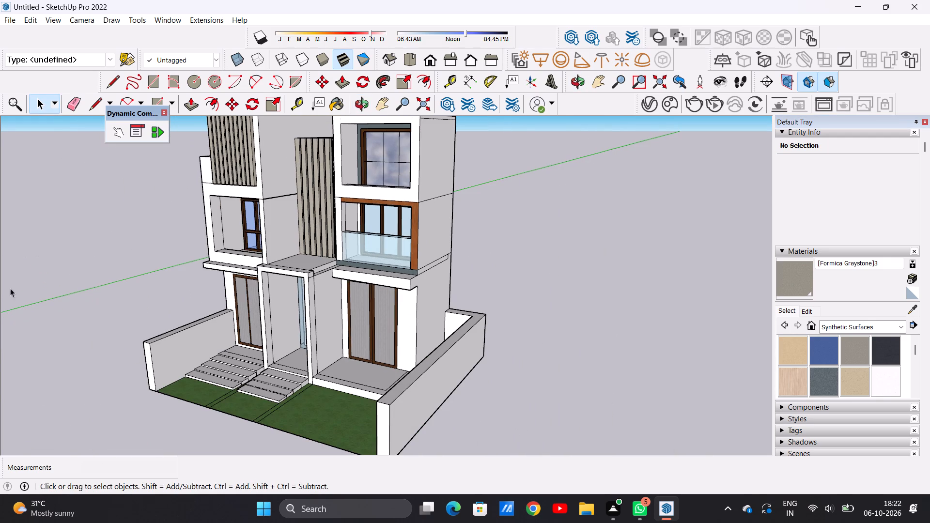
pyautogui.scroll(-12, 210, 271)
pyautogui.moveTo(206, 268); pyautogui.dragTo(342, 230, button='middle')
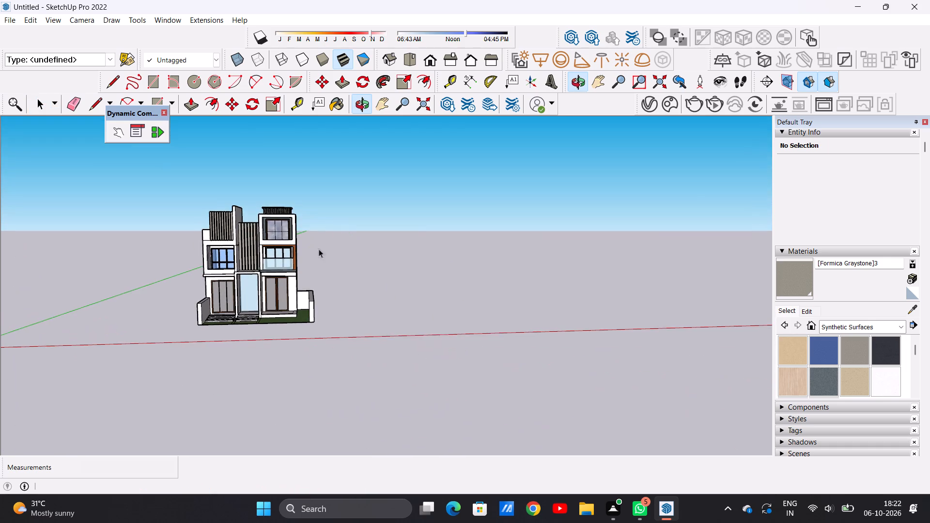
pyautogui.scroll(12, 227, 260)
pyautogui.moveTo(190, 258); pyautogui.dragTo(219, 268, button='middle')
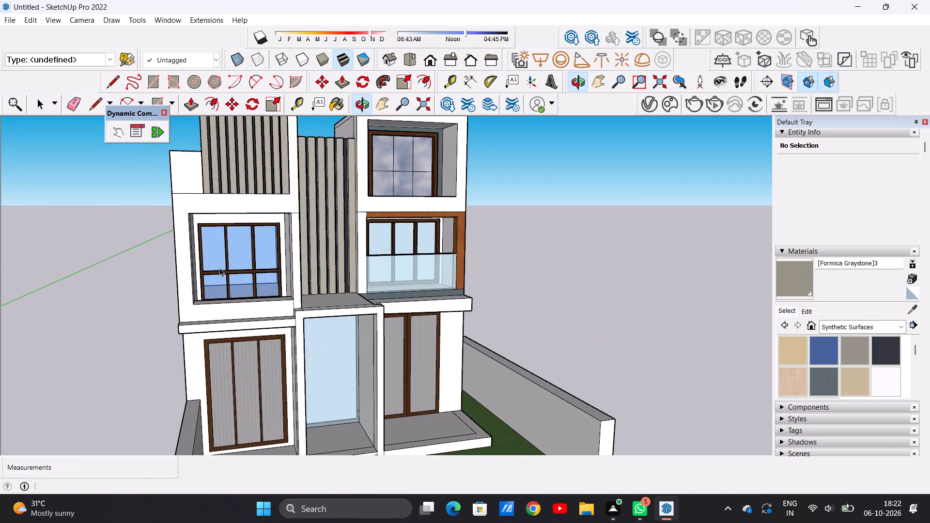
pyautogui.scroll(-6, 218, 264)
pyautogui.middleClick(243, 253)
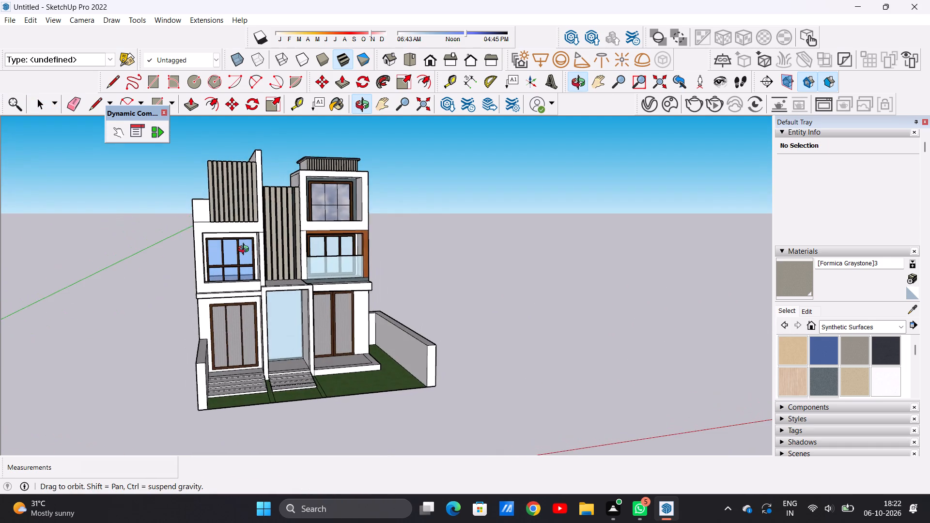
pyautogui.scroll(-5, 254, 244)
pyautogui.scroll(7, 240, 252)
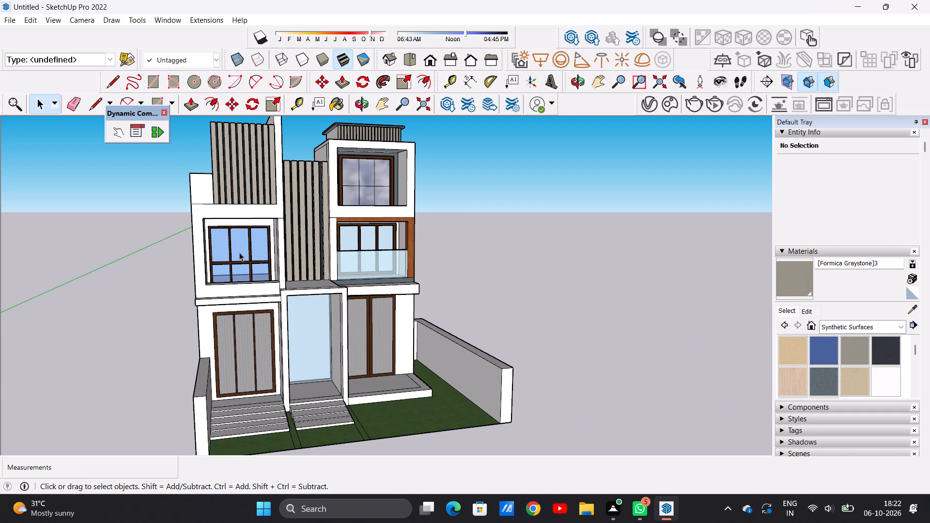
pyautogui.scroll(12, 230, 260)
pyautogui.scroll(-10, 230, 260)
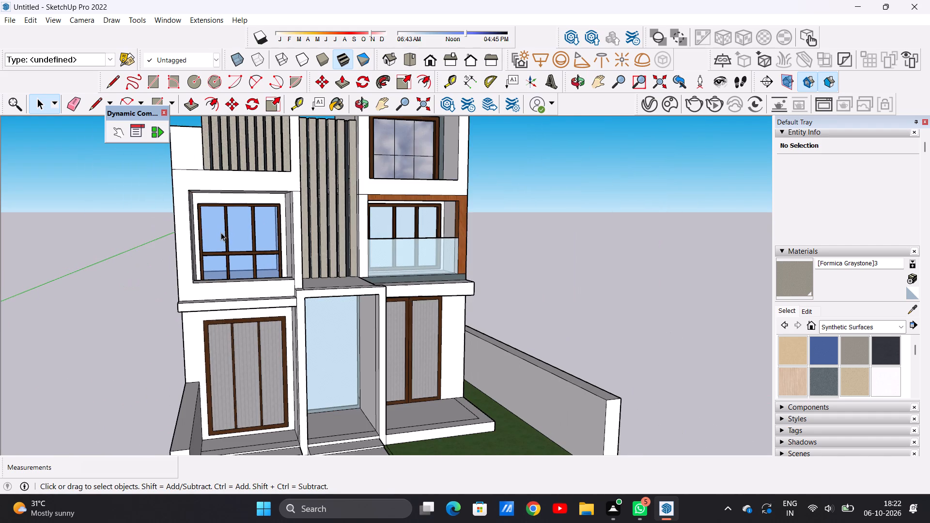
pyautogui.scroll(-4, 221, 232)
pyautogui.moveTo(261, 232); pyautogui.dragTo(64, 251, button='middle')
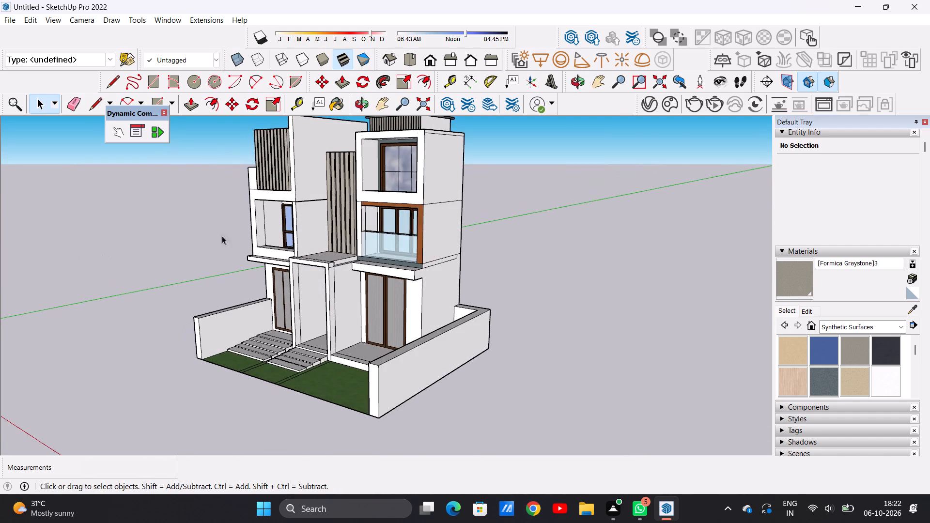
pyautogui.scroll(5, 347, 198)
pyautogui.moveTo(289, 237); pyautogui.dragTo(434, 232, button='middle')
pyautogui.scroll(-9, 304, 234)
pyautogui.moveTo(330, 292); pyautogui.dragTo(327, 276, button='middle')
pyautogui.scroll(4, 320, 227)
pyautogui.scroll(-4, 320, 227)
pyautogui.scroll(5, 299, 179)
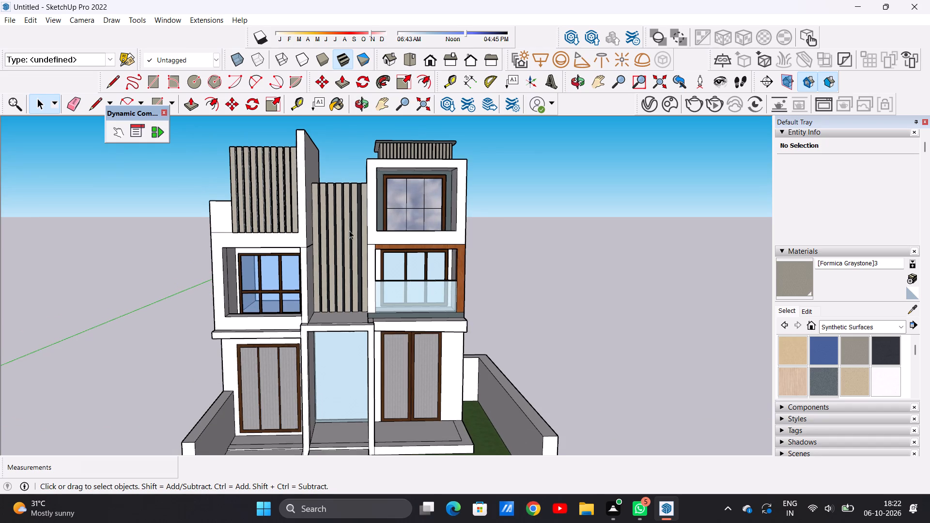
pyautogui.scroll(-4, 356, 227)
pyautogui.scroll(2, 371, 216)
pyautogui.scroll(-5, 373, 215)
pyautogui.scroll(2, 380, 209)
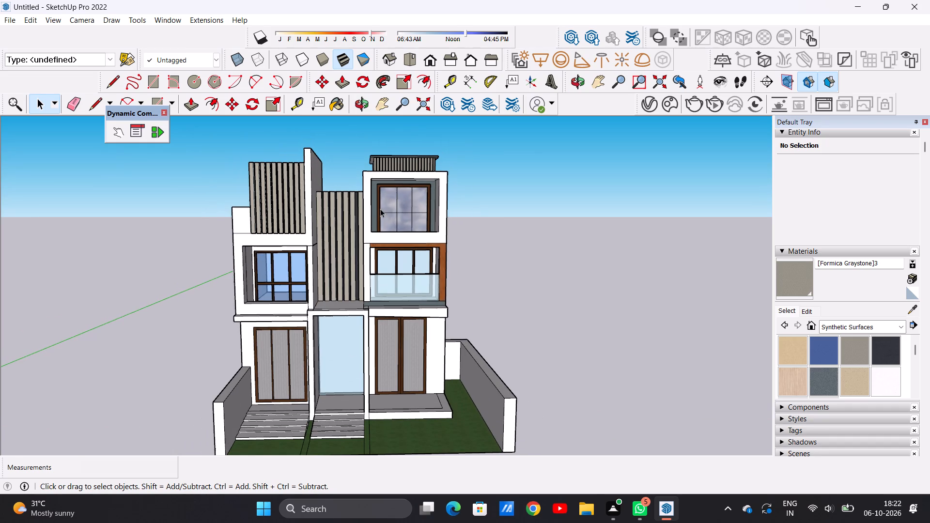
pyautogui.scroll(1, 380, 209)
pyautogui.scroll(-5, 354, 262)
pyautogui.scroll(6, 332, 297)
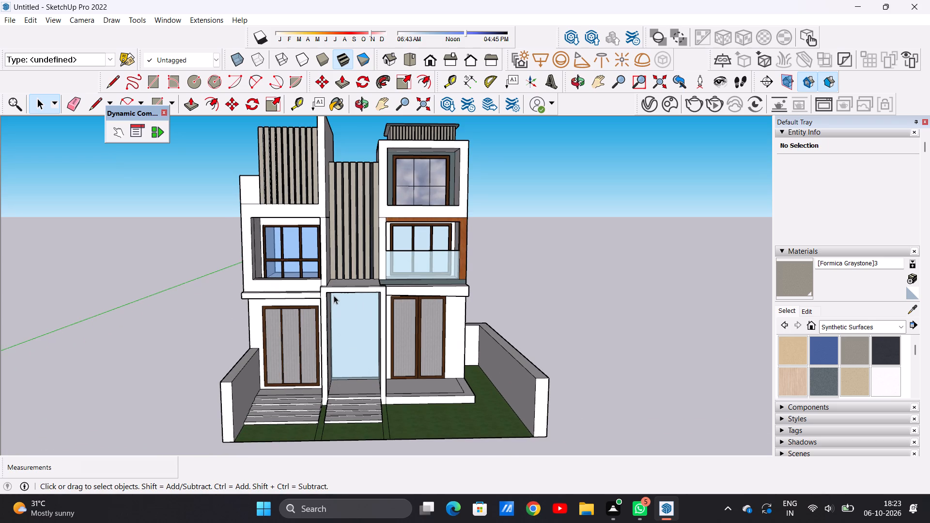
pyautogui.scroll(-2, 346, 285)
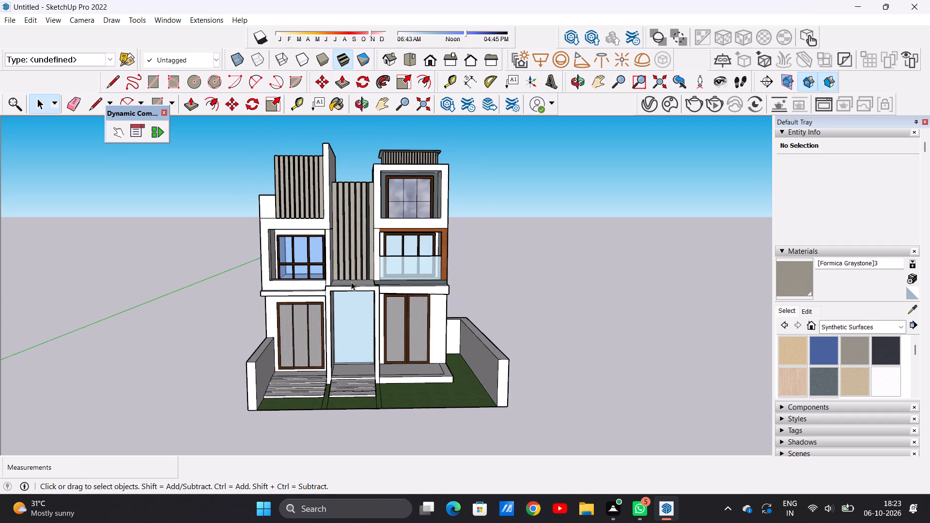
pyautogui.scroll(4, 351, 282)
pyautogui.scroll(-9, 355, 278)
pyautogui.moveTo(362, 295); pyautogui.dragTo(363, 243, button='middle')
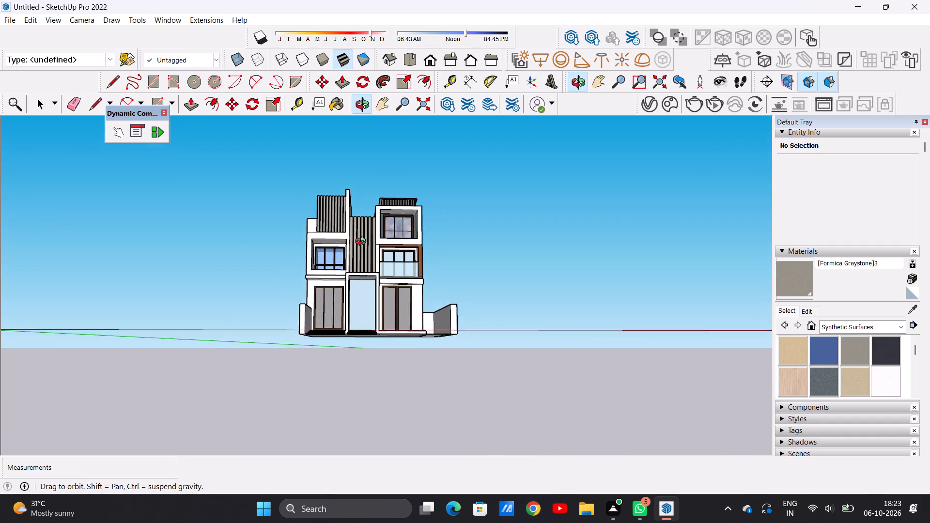
pyautogui.moveTo(363, 243); pyautogui.dragTo(353, 308, button='middle')
pyautogui.scroll(11, 345, 278)
pyautogui.moveTo(344, 278); pyautogui.dragTo(424, 256, button='middle')
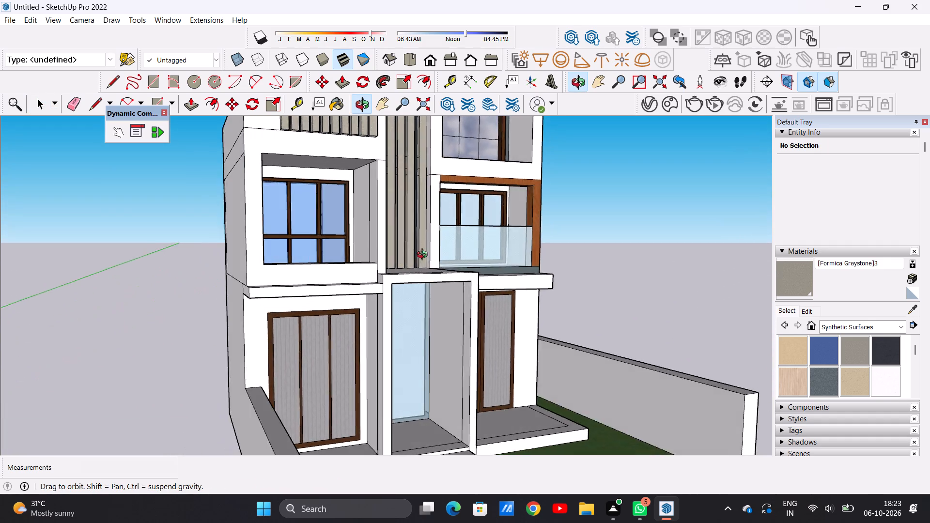
pyautogui.moveTo(424, 256); pyautogui.dragTo(343, 262, button='middle')
pyautogui.scroll(-7, 343, 262)
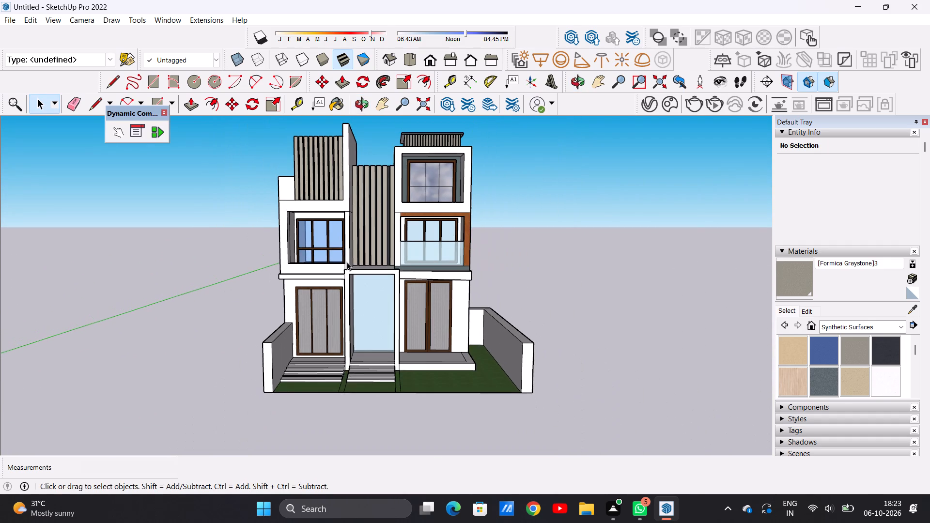
pyautogui.scroll(-2, 349, 259)
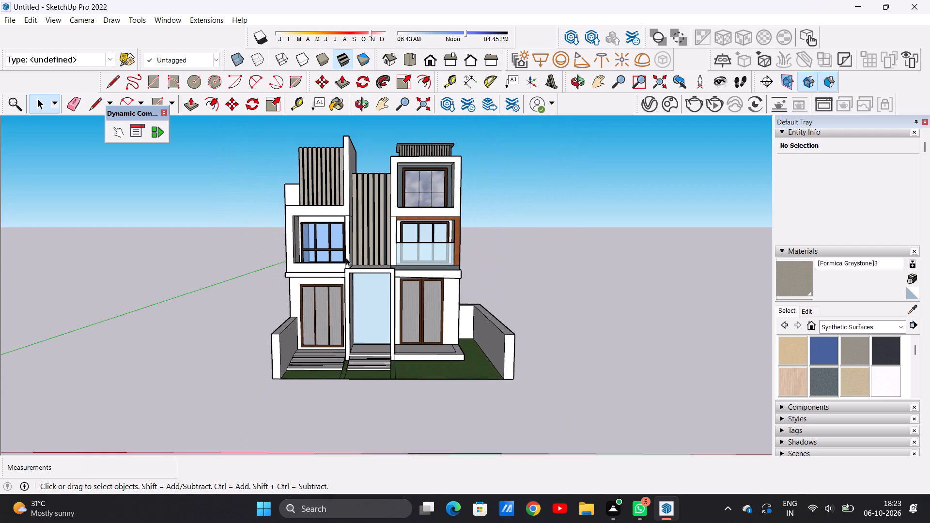
pyautogui.scroll(4, 326, 253)
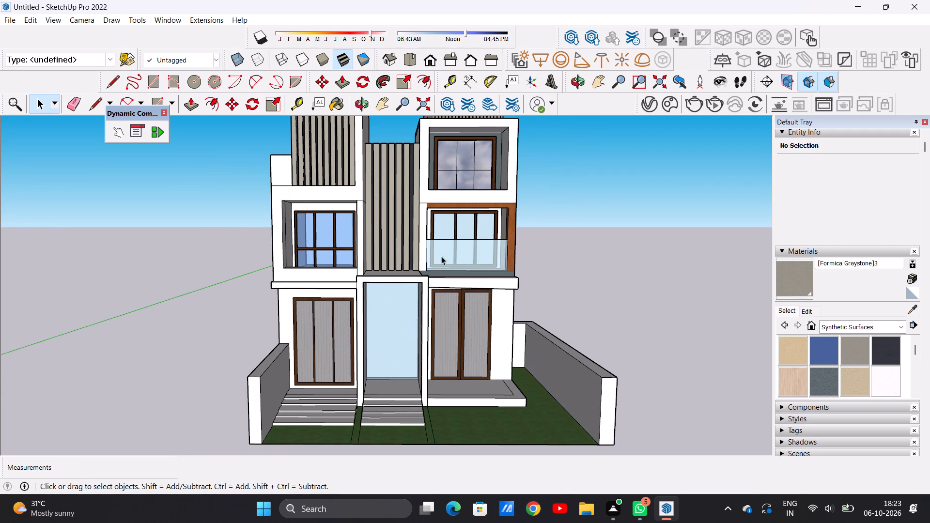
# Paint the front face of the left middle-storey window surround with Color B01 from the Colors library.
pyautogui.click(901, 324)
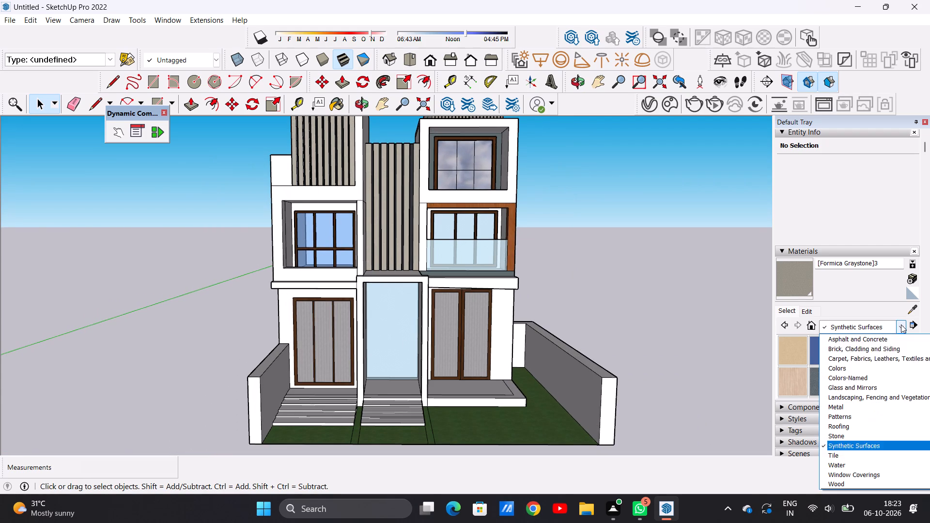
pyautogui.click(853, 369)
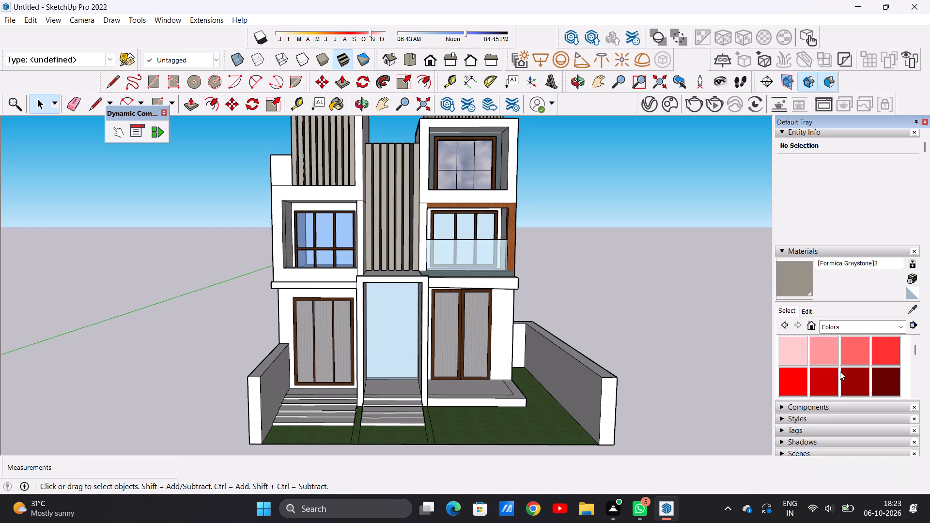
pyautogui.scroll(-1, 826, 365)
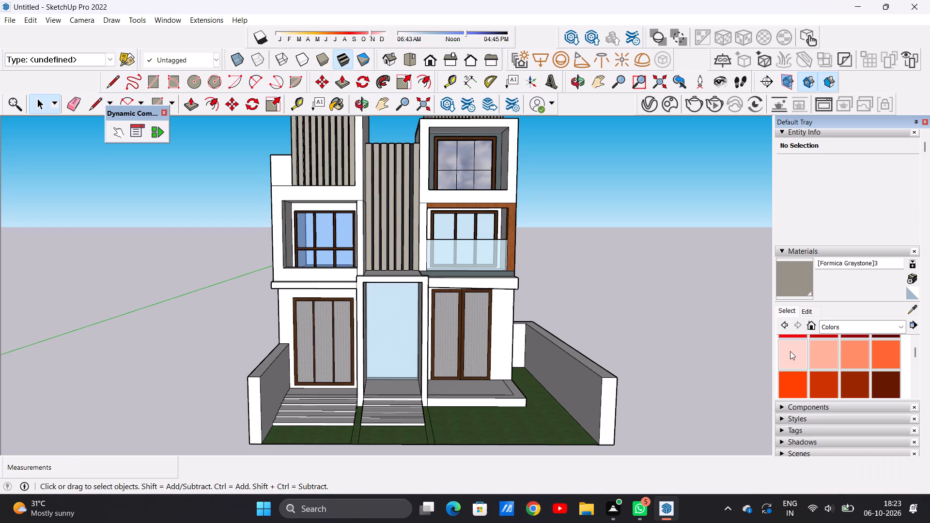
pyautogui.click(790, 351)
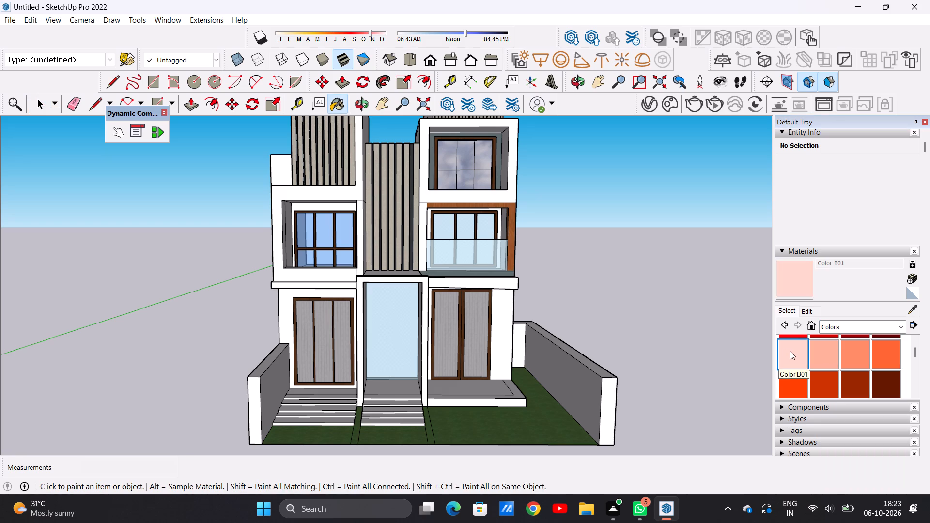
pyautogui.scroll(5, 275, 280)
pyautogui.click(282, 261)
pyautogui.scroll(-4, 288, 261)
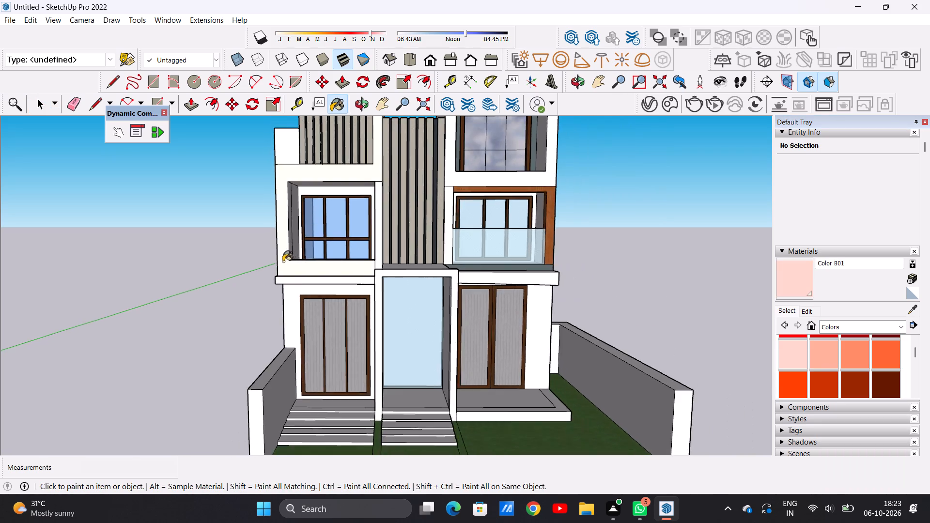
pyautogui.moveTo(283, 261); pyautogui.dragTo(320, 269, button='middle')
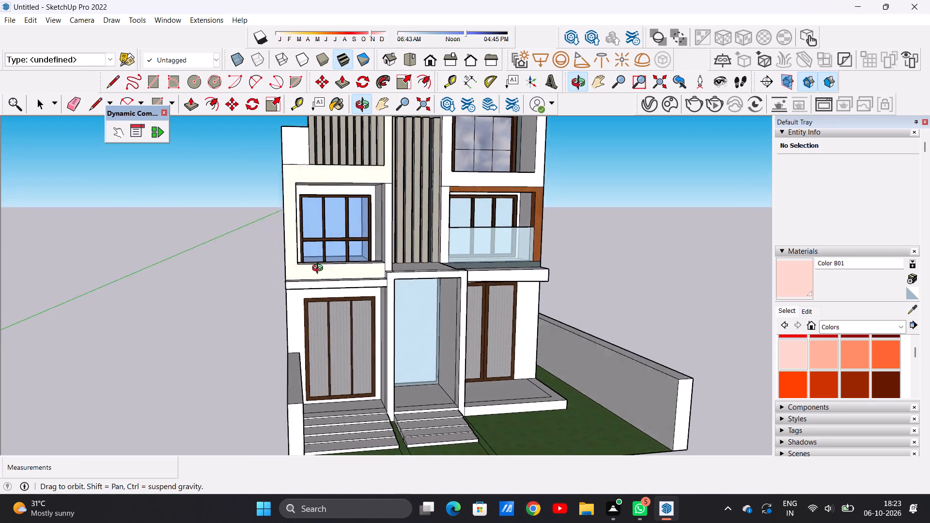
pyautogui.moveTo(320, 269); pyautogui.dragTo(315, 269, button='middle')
# Paint the front face of the left middle-storey window surround with Color C01.
pyautogui.scroll(-1, 819, 376)
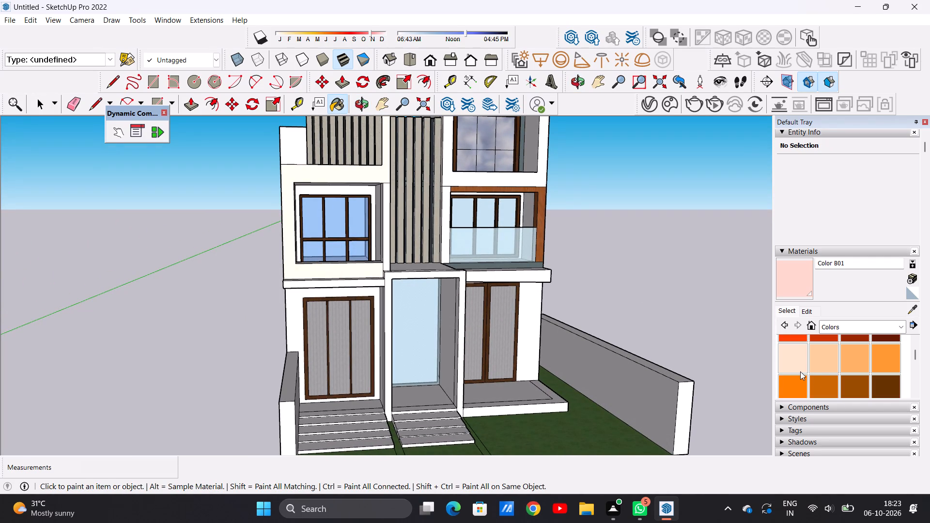
pyautogui.click(787, 354)
pyautogui.scroll(7, 260, 226)
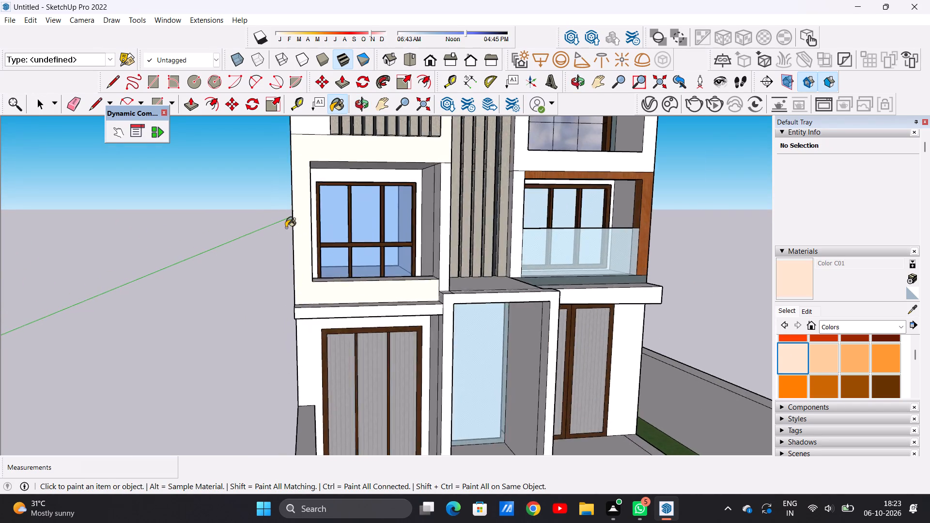
pyautogui.scroll(2, 286, 228)
pyautogui.click(314, 232)
pyautogui.scroll(-4, 315, 234)
pyautogui.moveTo(311, 242); pyautogui.dragTo(404, 280, button='middle')
pyautogui.scroll(5, 413, 269)
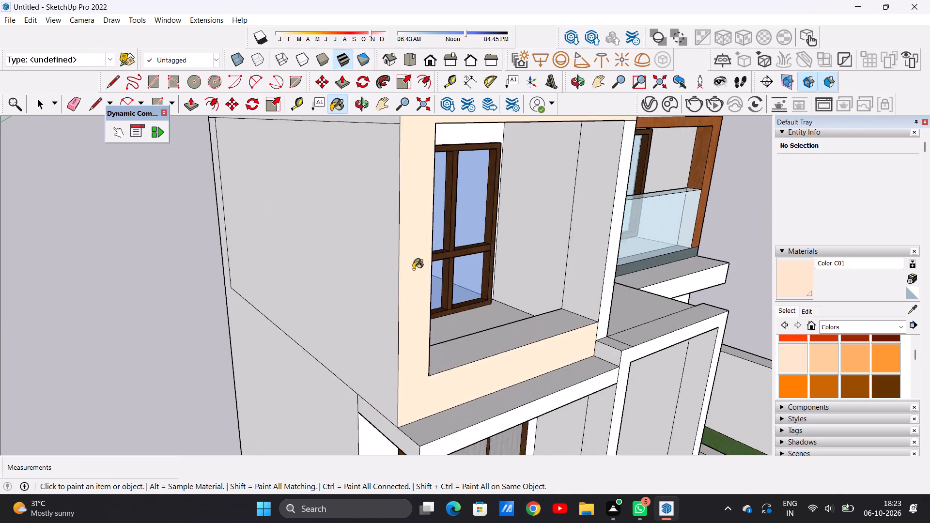
pyautogui.scroll(2, 413, 269)
pyautogui.scroll(-12, 401, 268)
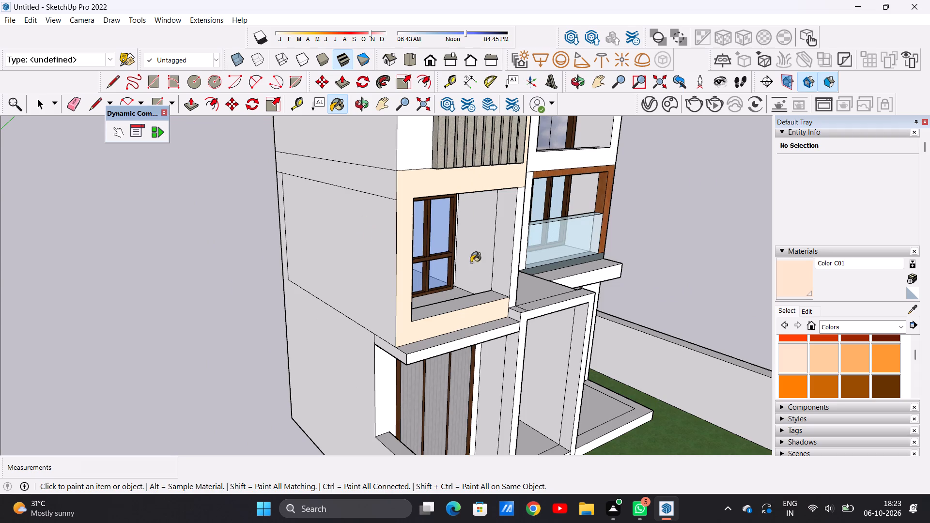
# Paint the narrow vertical front face between the left middle-storey window surround and the central slats with Color C01.
pyautogui.moveTo(479, 264); pyautogui.dragTo(433, 244, button='middle')
pyautogui.scroll(10, 488, 246)
pyautogui.click(485, 246)
pyautogui.scroll(-2, 461, 272)
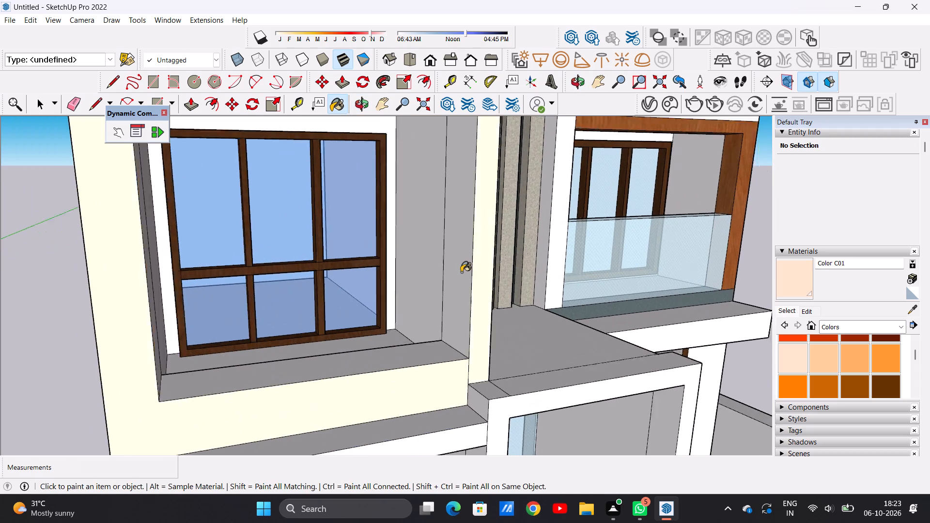
pyautogui.scroll(-15, 461, 272)
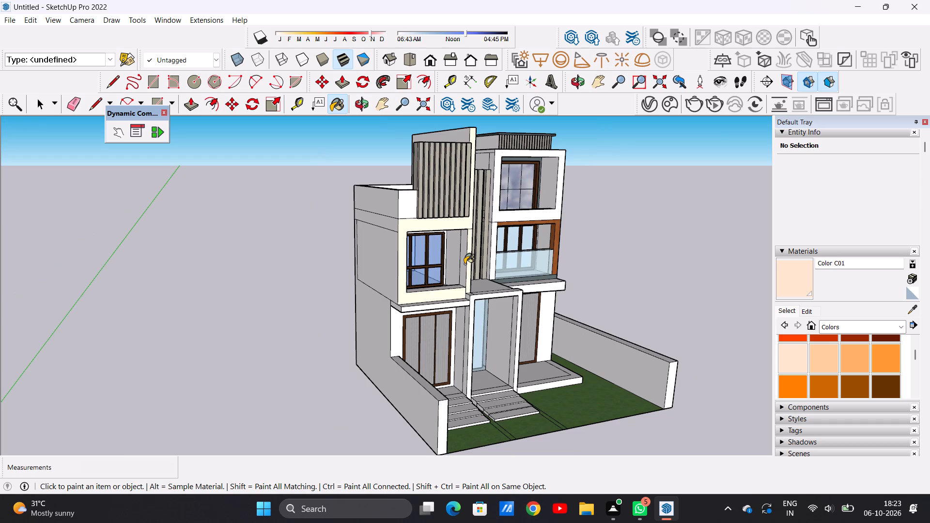
pyautogui.scroll(-4, 467, 257)
pyautogui.moveTo(471, 254); pyautogui.dragTo(372, 240, button='middle')
pyautogui.scroll(12, 430, 243)
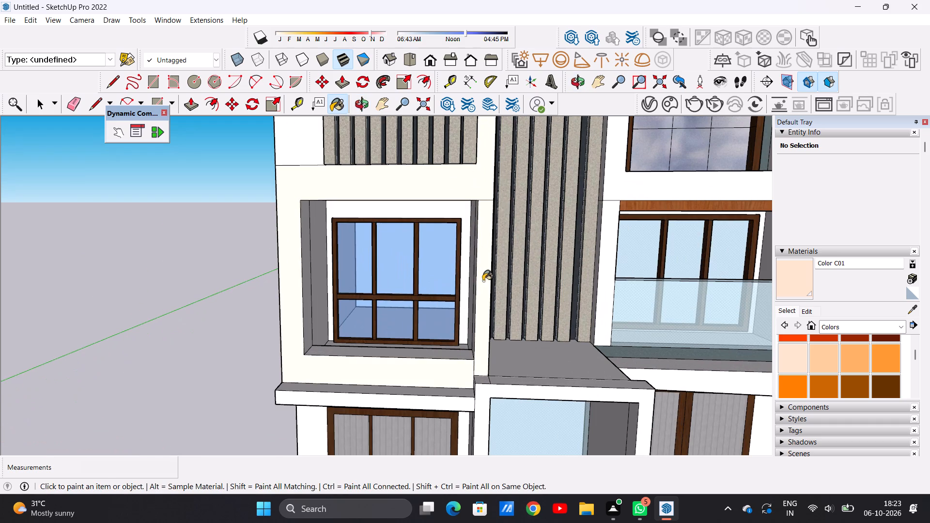
pyautogui.click(485, 281)
pyautogui.scroll(4, 482, 349)
pyautogui.scroll(-3, 471, 304)
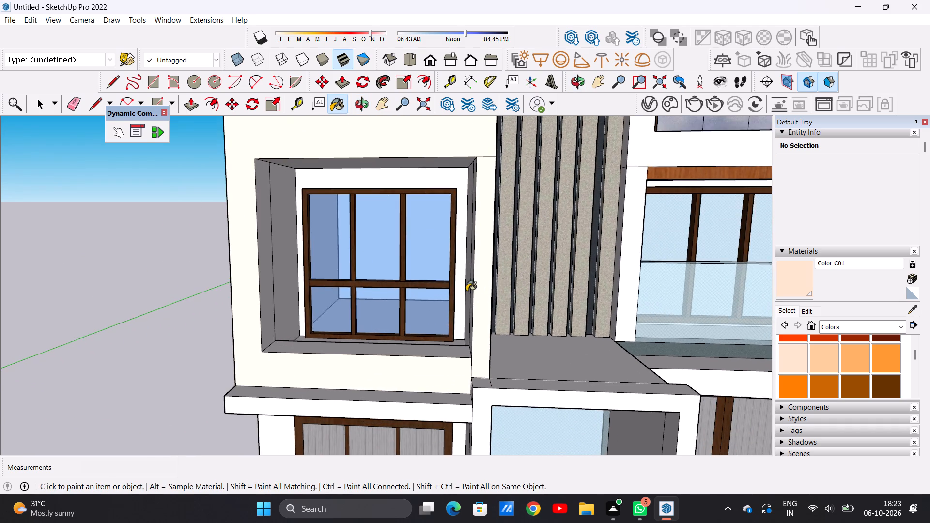
# Paint the wall around the left middle-storey window and the two left inner side faces of its recess with Color C01.
pyautogui.scroll(5, 454, 264)
pyautogui.click(442, 131)
pyautogui.scroll(-5, 444, 171)
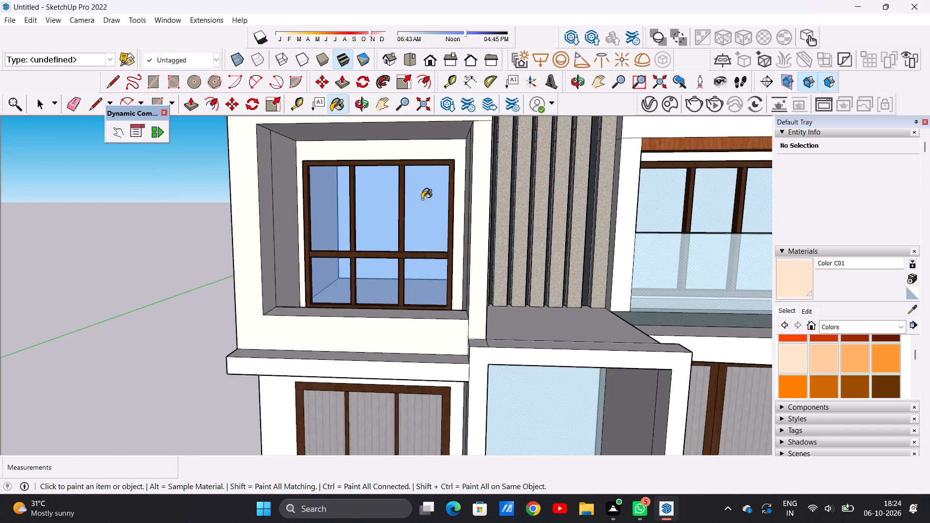
pyautogui.moveTo(396, 212); pyautogui.dragTo(286, 227, button='middle')
pyautogui.scroll(6, 276, 216)
pyautogui.click(276, 216)
pyautogui.click(210, 234)
pyautogui.scroll(-2, 245, 242)
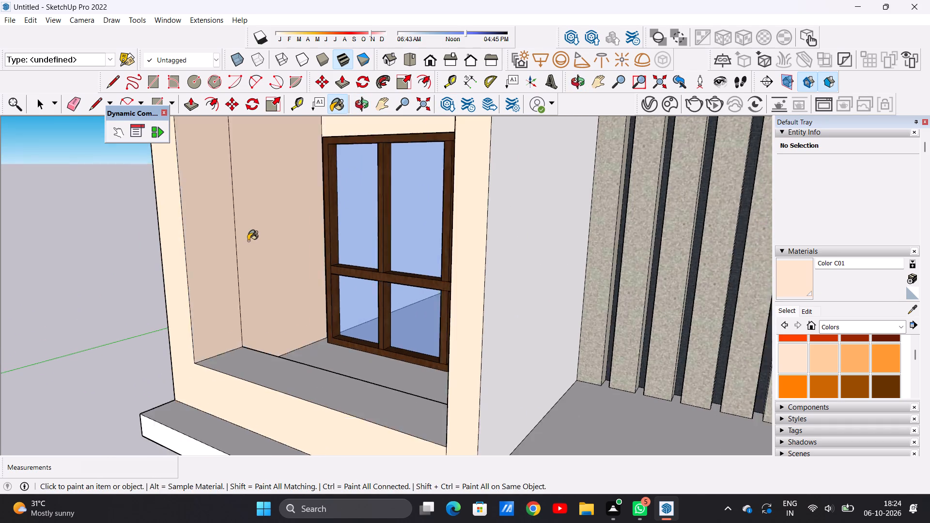
# Paint the right inner side faces, sill faces and ceiling of the left middle-storey window recess with Color C01.
pyautogui.scroll(-4, 248, 241)
pyautogui.moveTo(252, 237); pyautogui.dragTo(479, 258, button='middle')
pyautogui.scroll(4, 482, 241)
pyautogui.click(485, 239)
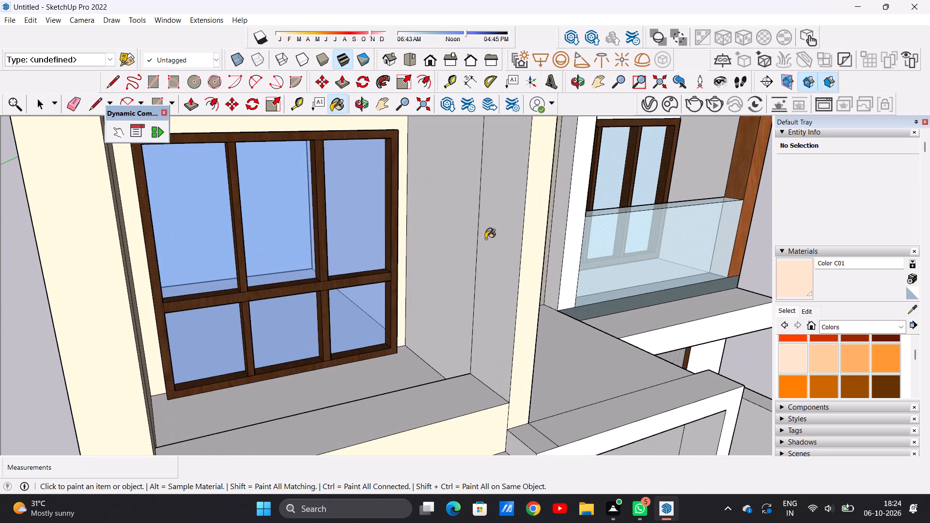
pyautogui.click(465, 241)
pyautogui.click(449, 396)
pyautogui.click(398, 356)
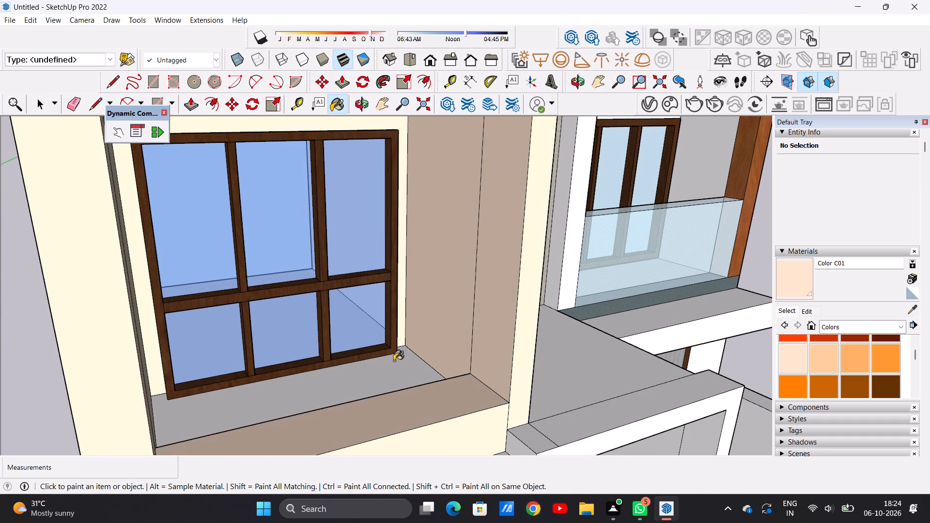
pyautogui.scroll(-15, 308, 255)
pyautogui.moveTo(371, 261); pyautogui.dragTo(289, 228, button='middle')
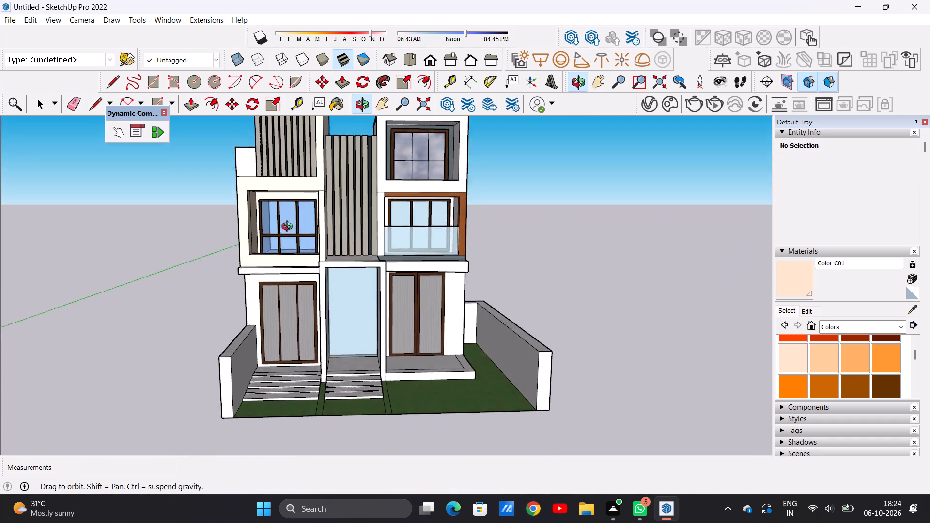
pyautogui.moveTo(289, 228); pyautogui.dragTo(269, 134, button='middle')
pyautogui.scroll(12, 277, 201)
pyautogui.click(281, 201)
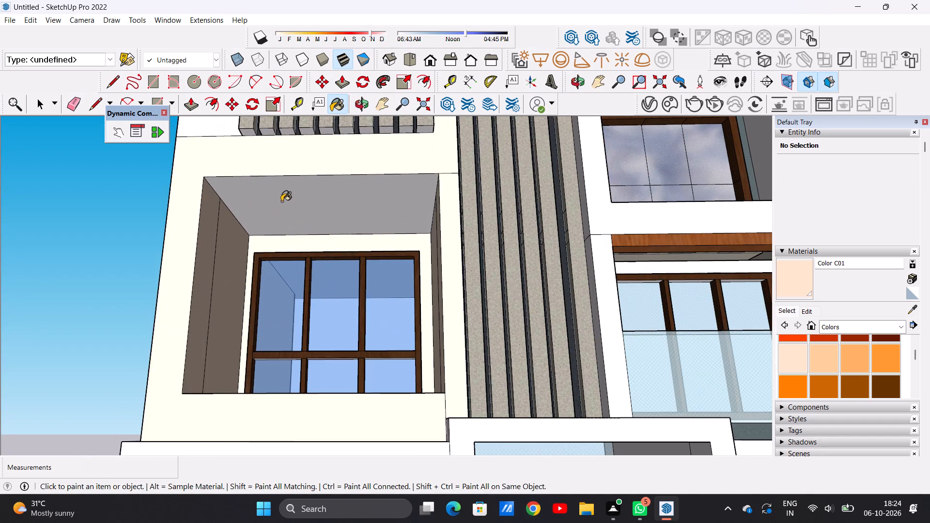
# Paint the front face of the right top-storey window surround with Color C01.
pyautogui.scroll(-16, 267, 284)
pyautogui.moveTo(301, 271); pyautogui.dragTo(319, 348, button='middle')
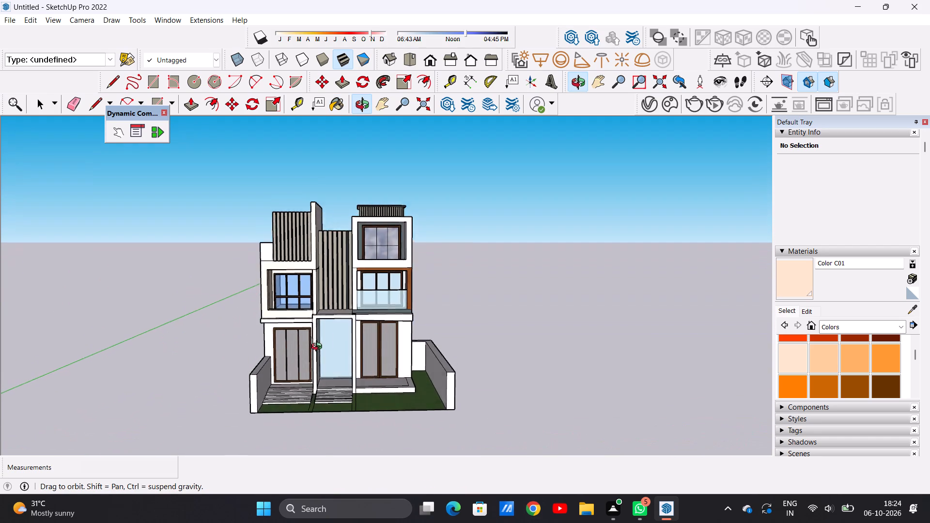
pyautogui.moveTo(319, 348); pyautogui.dragTo(314, 352, button='middle')
pyautogui.scroll(12, 357, 260)
pyautogui.click(355, 259)
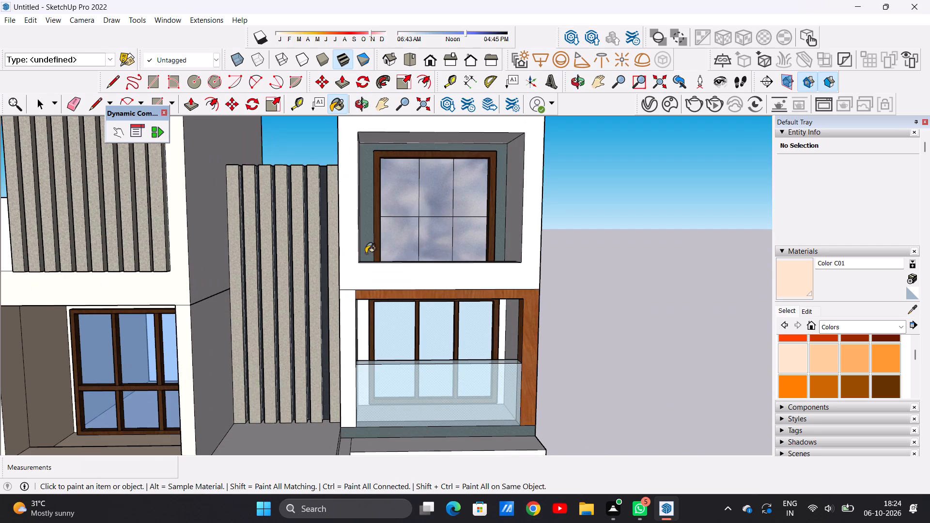
# Paint the left inner side face and both sill faces of the right top-storey window recess with Color C01.
pyautogui.moveTo(419, 252); pyautogui.dragTo(346, 279, button='middle')
pyautogui.scroll(6, 359, 224)
pyautogui.click(353, 224)
pyautogui.scroll(-3, 358, 256)
pyautogui.moveTo(369, 263); pyautogui.dragTo(384, 295, button='middle')
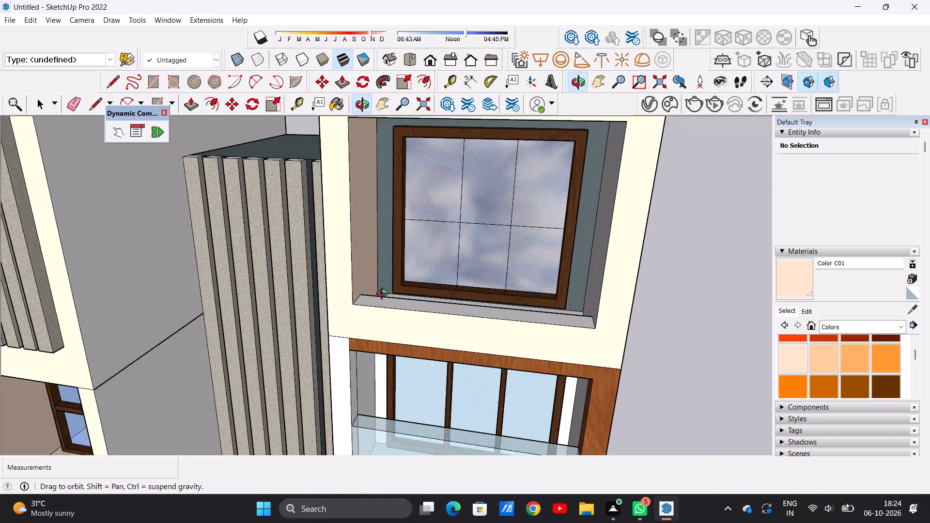
pyautogui.moveTo(384, 295); pyautogui.dragTo(396, 321, button='middle')
pyautogui.scroll(6, 419, 307)
pyautogui.click(413, 323)
pyautogui.click(419, 299)
# Paint the right inner side face and the ceiling of the right top-storey window recess with Color C01.
pyautogui.scroll(-3, 390, 313)
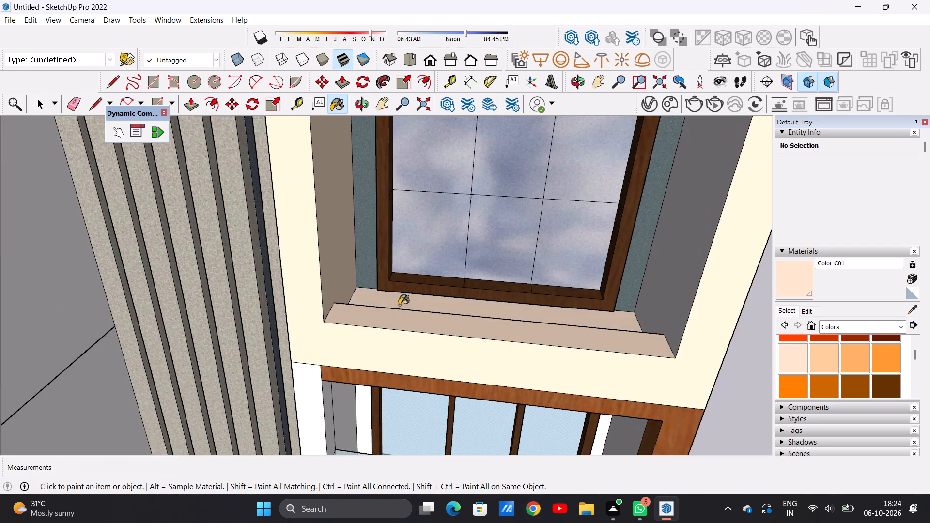
pyautogui.scroll(-1, 399, 305)
pyautogui.moveTo(395, 301); pyautogui.dragTo(495, 292, button='middle')
pyautogui.click(629, 218)
pyautogui.scroll(-10, 472, 285)
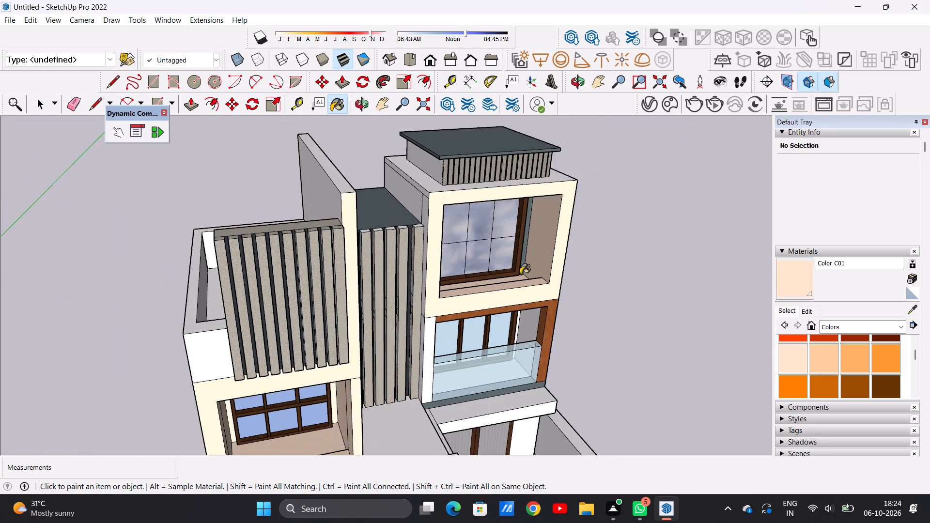
pyautogui.moveTo(526, 275); pyautogui.dragTo(419, 147, button='middle')
pyautogui.scroll(6, 524, 238)
pyautogui.scroll(2, 469, 197)
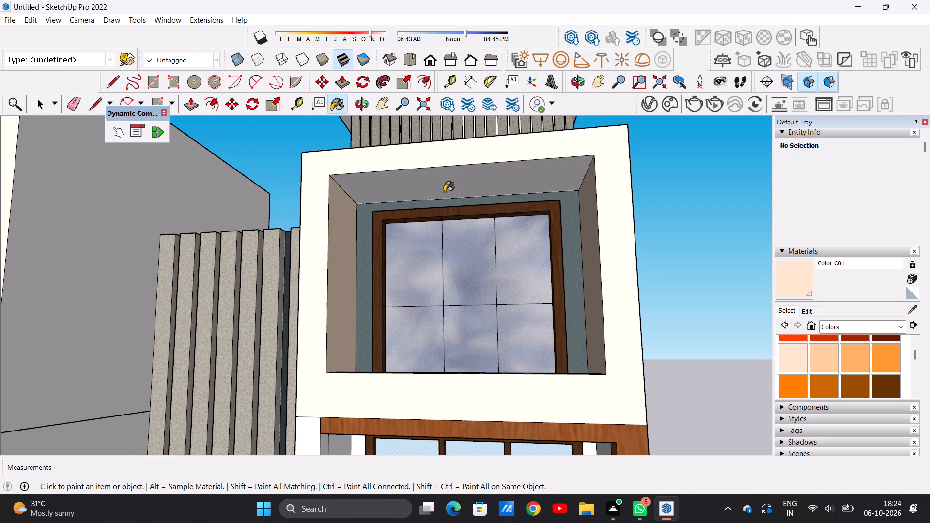
pyautogui.click(439, 190)
# Paint the top face of the right top-storey block, around the roof box, with Color C01.
pyautogui.scroll(-5, 448, 249)
pyautogui.moveTo(479, 292); pyautogui.dragTo(496, 334, button='middle')
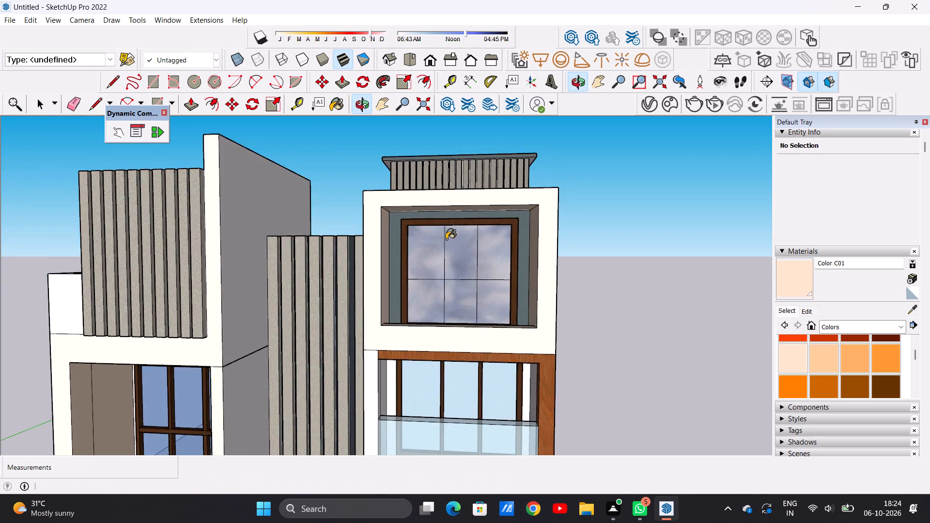
pyautogui.scroll(-6, 446, 239)
pyautogui.moveTo(453, 246); pyautogui.dragTo(465, 287, button='middle')
pyautogui.scroll(3, 516, 243)
pyautogui.click(500, 259)
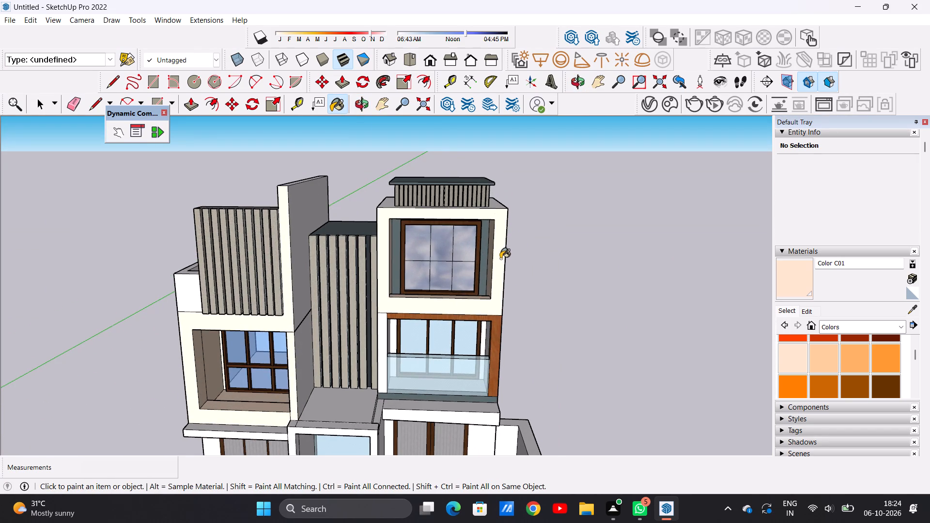
pyautogui.moveTo(501, 218); pyautogui.dragTo(435, 306, button='middle')
pyautogui.scroll(4, 508, 232)
pyautogui.click(497, 242)
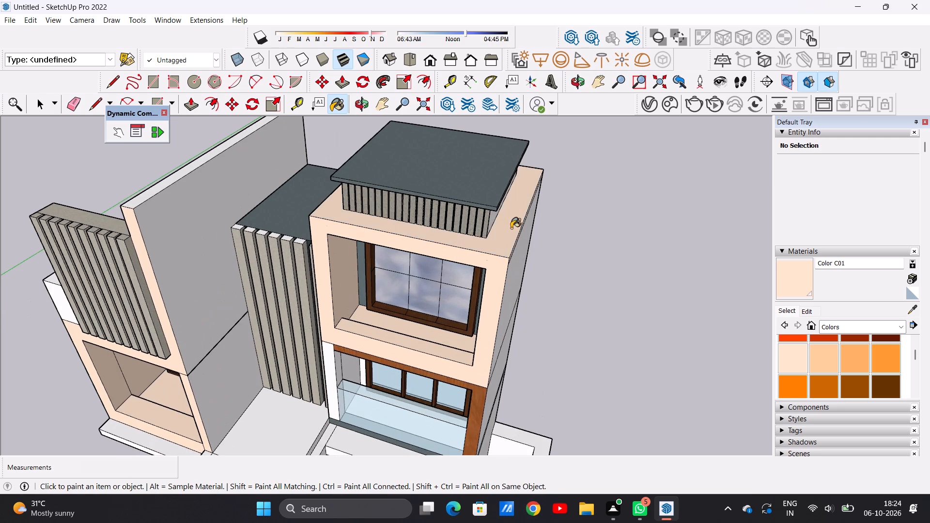
# Paint the right outer side wall of the top storey and the narrow strip along its upper edge with Color C01.
pyautogui.moveTo(511, 228); pyautogui.dragTo(391, 238, button='middle')
pyautogui.scroll(7, 452, 243)
pyautogui.scroll(-5, 464, 262)
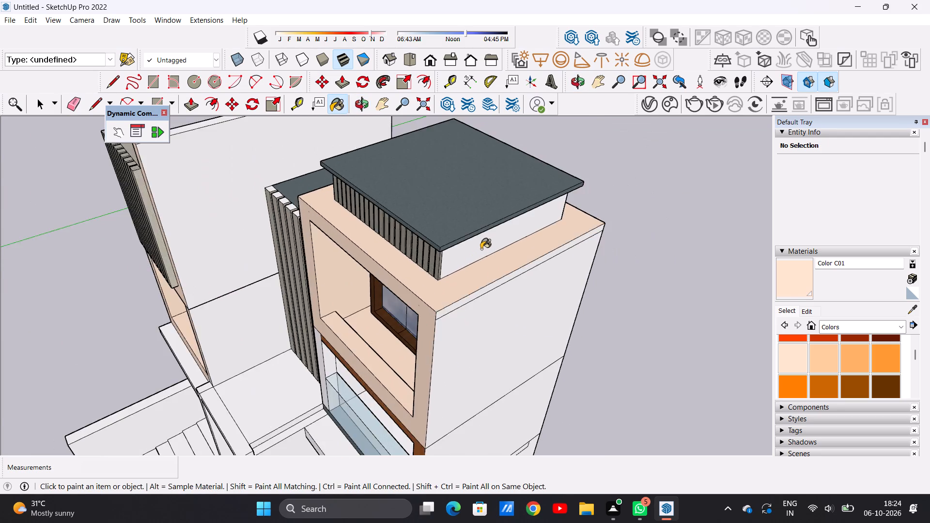
pyautogui.scroll(-10, 481, 249)
pyautogui.moveTo(455, 283); pyautogui.dragTo(511, 234, button='middle')
pyautogui.scroll(-1, 508, 236)
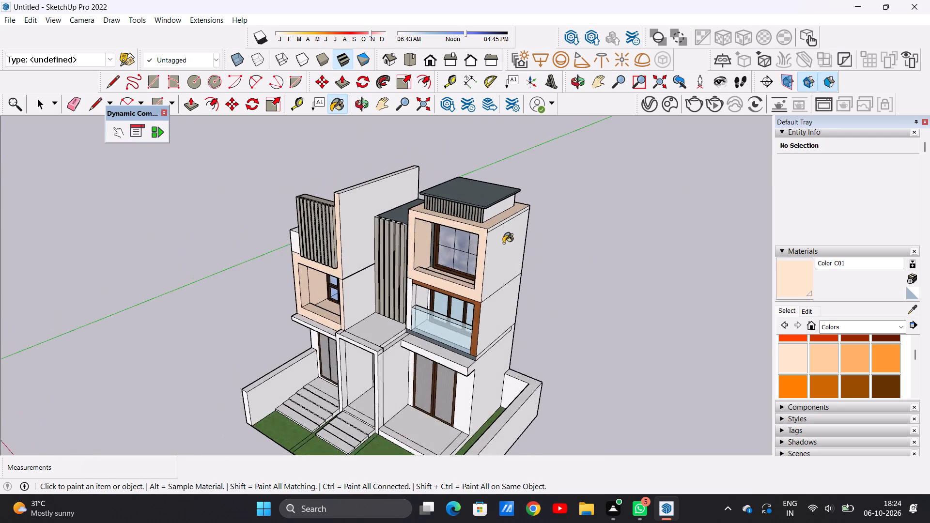
pyautogui.scroll(4, 503, 245)
pyautogui.click(492, 255)
pyautogui.scroll(8, 486, 227)
pyautogui.click(479, 219)
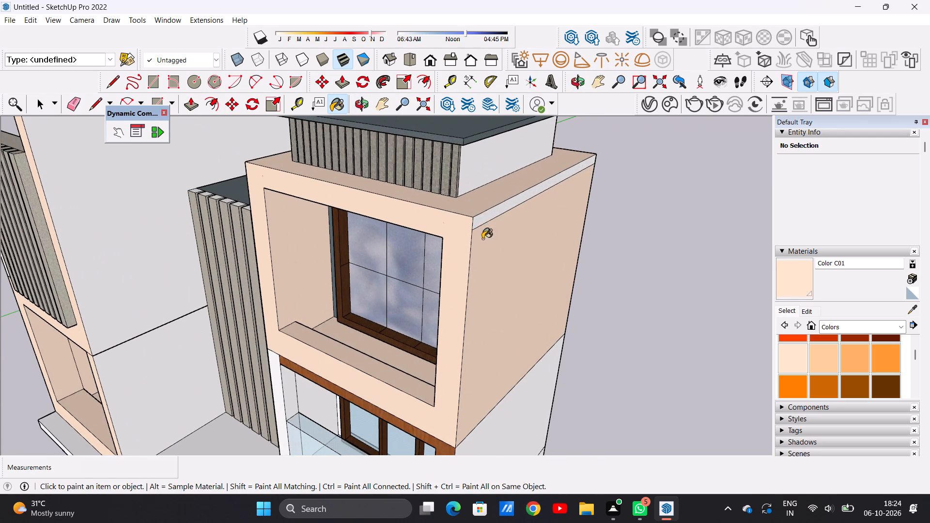
# Paint the right outer side walls of the middle and ground storeys and the narrow band between them with Color C01.
pyautogui.scroll(-19, 482, 239)
pyautogui.moveTo(418, 328); pyautogui.dragTo(517, 252, button='middle')
pyautogui.scroll(7, 499, 258)
pyautogui.moveTo(478, 260); pyautogui.dragTo(411, 277, button='middle')
pyautogui.scroll(6, 444, 259)
pyautogui.click(444, 258)
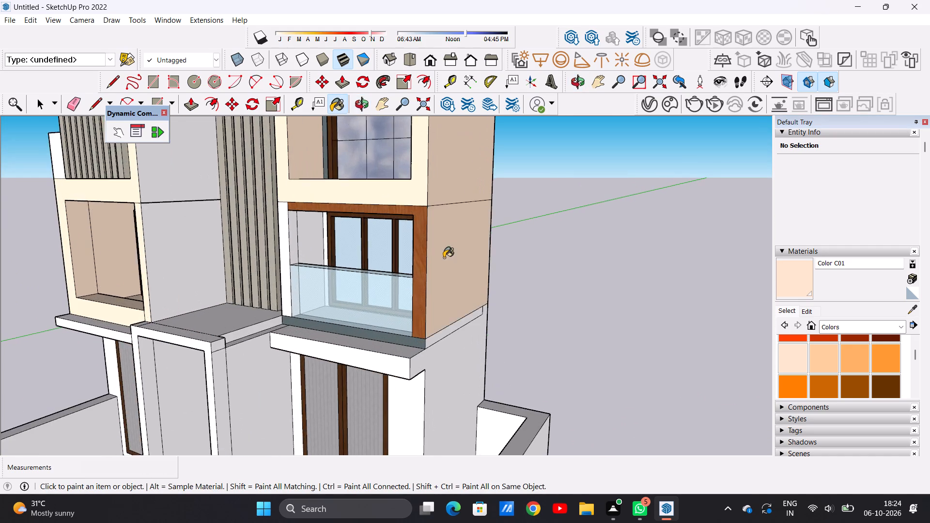
pyautogui.scroll(-6, 435, 265)
pyautogui.scroll(11, 440, 310)
pyautogui.click(424, 307)
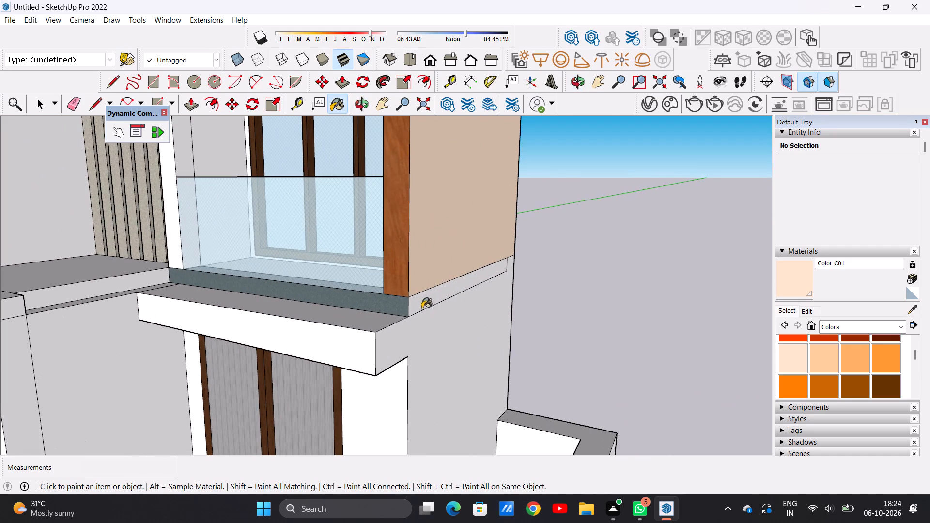
pyautogui.click(434, 348)
pyautogui.scroll(-4, 368, 286)
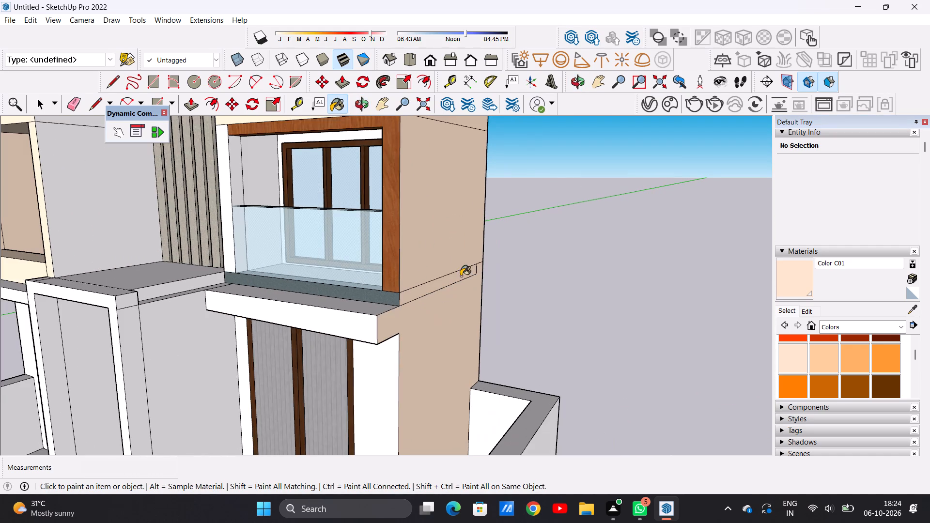
# Paint the narrow vertical front face between the central slats and the right middle-storey balcony with Color C01.
pyautogui.moveTo(320, 298); pyautogui.dragTo(469, 316, button='middle')
pyautogui.scroll(4, 262, 253)
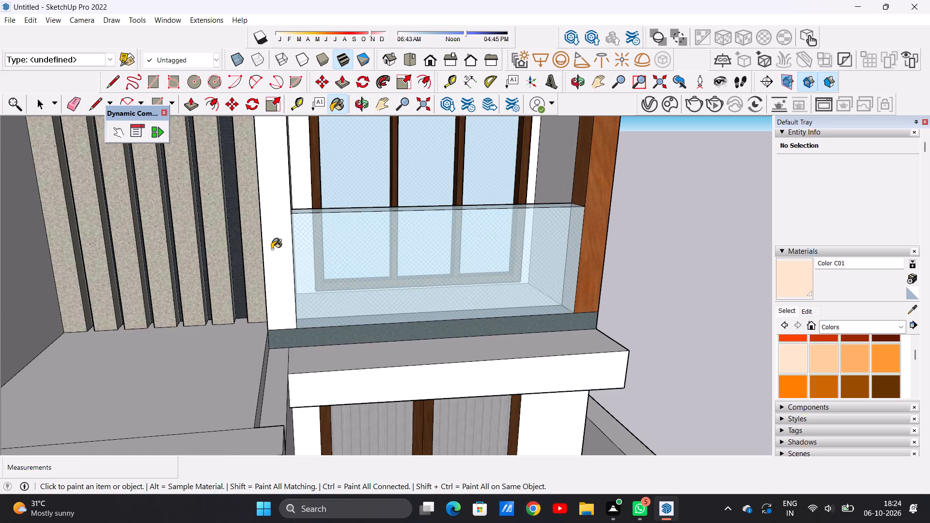
pyautogui.click(272, 249)
# Paint the left and right inner side faces and the wall around the window in the middle-storey balcony recess with Color C01.
pyautogui.scroll(-8, 279, 265)
pyautogui.moveTo(339, 227); pyautogui.dragTo(270, 232, button='middle')
pyautogui.scroll(4, 294, 208)
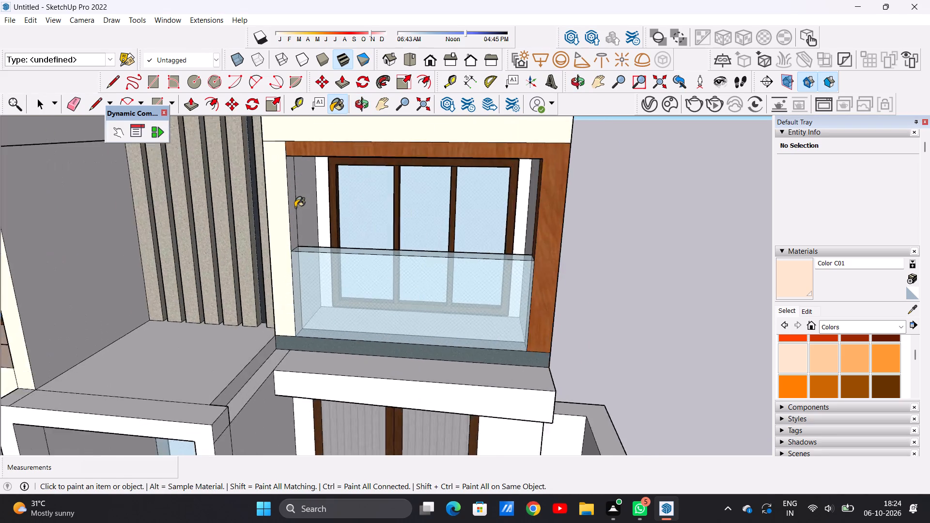
pyautogui.scroll(8, 295, 207)
pyautogui.click(302, 202)
pyautogui.click(289, 213)
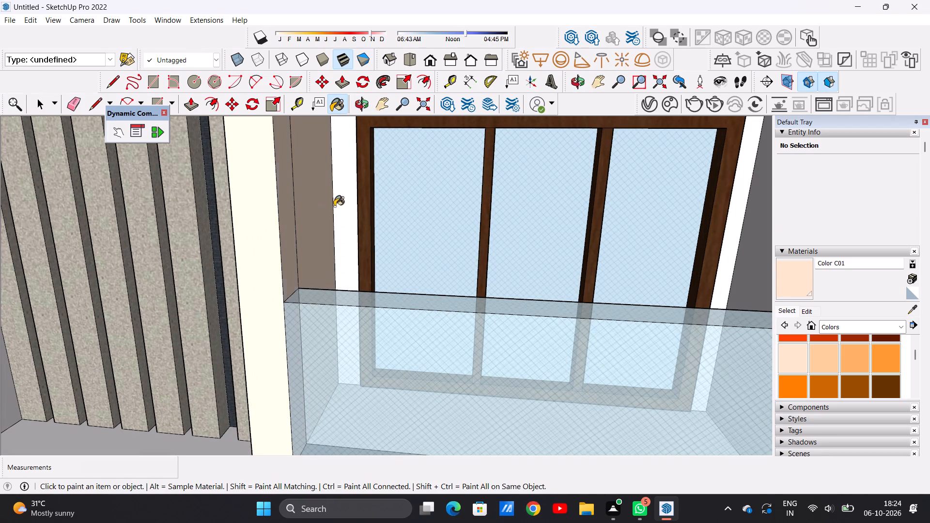
pyautogui.click(337, 205)
pyautogui.scroll(-8, 312, 225)
pyautogui.moveTo(319, 223); pyautogui.dragTo(465, 214, button='middle')
pyautogui.scroll(4, 492, 205)
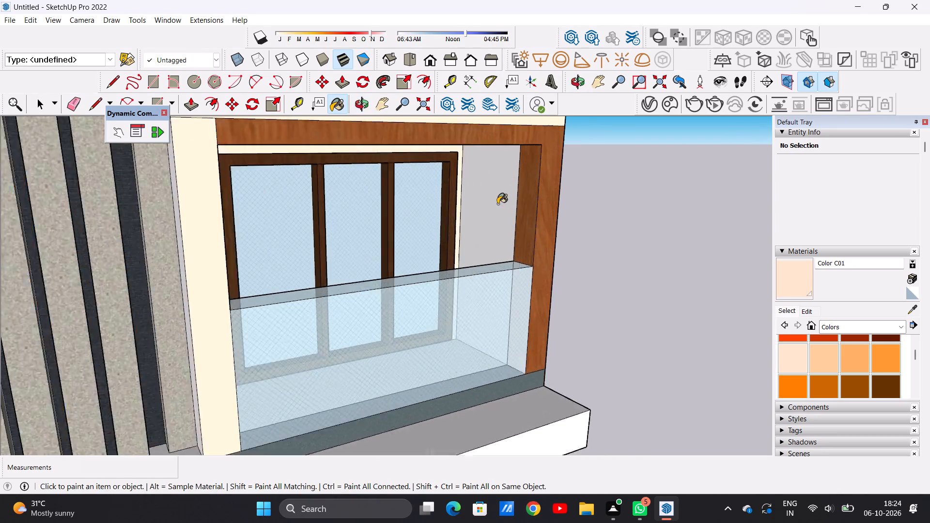
pyautogui.scroll(2, 497, 204)
pyautogui.click(492, 208)
# Paint the narrow side faces of the right middle and top storeys next to the central slats with Color C01.
pyautogui.scroll(-8, 487, 212)
pyautogui.moveTo(484, 222); pyautogui.dragTo(417, 217, button='middle')
pyautogui.scroll(-7, 415, 218)
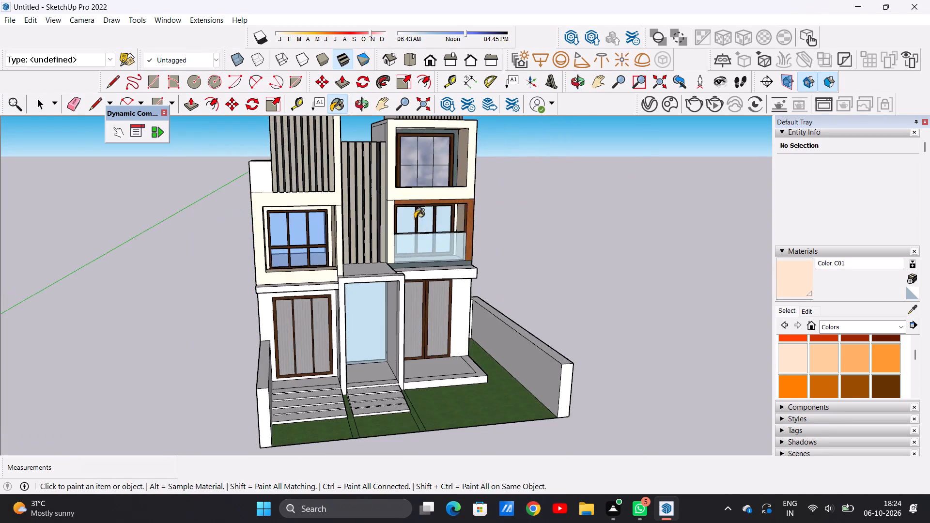
pyautogui.scroll(-2, 415, 218)
pyautogui.moveTo(385, 225); pyautogui.dragTo(471, 226, button='middle')
pyautogui.scroll(12, 403, 229)
pyautogui.click(325, 226)
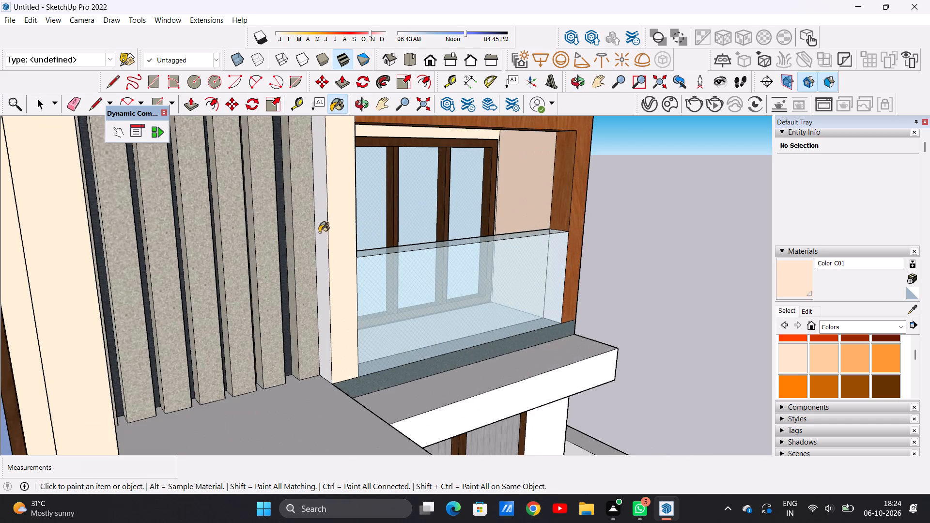
pyautogui.scroll(-13, 331, 290)
pyautogui.scroll(13, 314, 216)
pyautogui.click(344, 197)
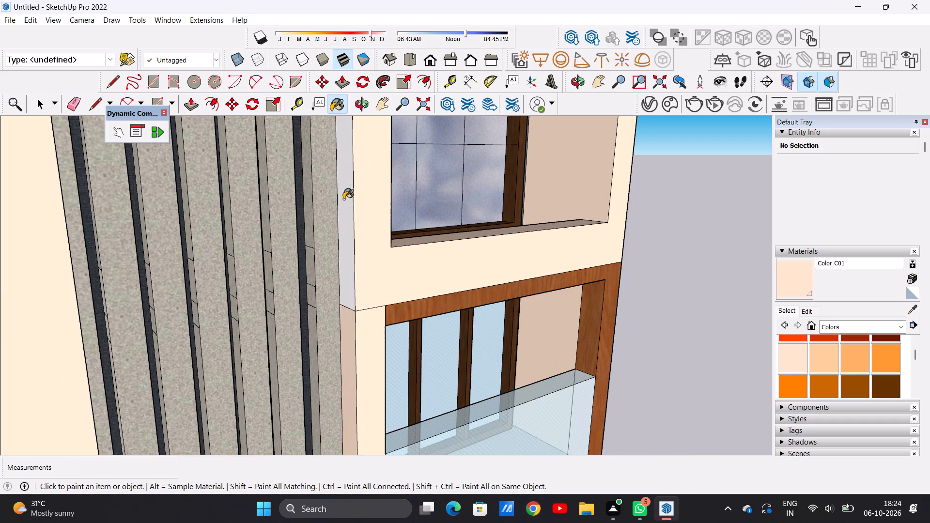
# Paint the left outer side wall of the right top-storey block and the strip along its upper edge with Color C01.
pyautogui.scroll(-17, 307, 266)
pyautogui.scroll(14, 319, 213)
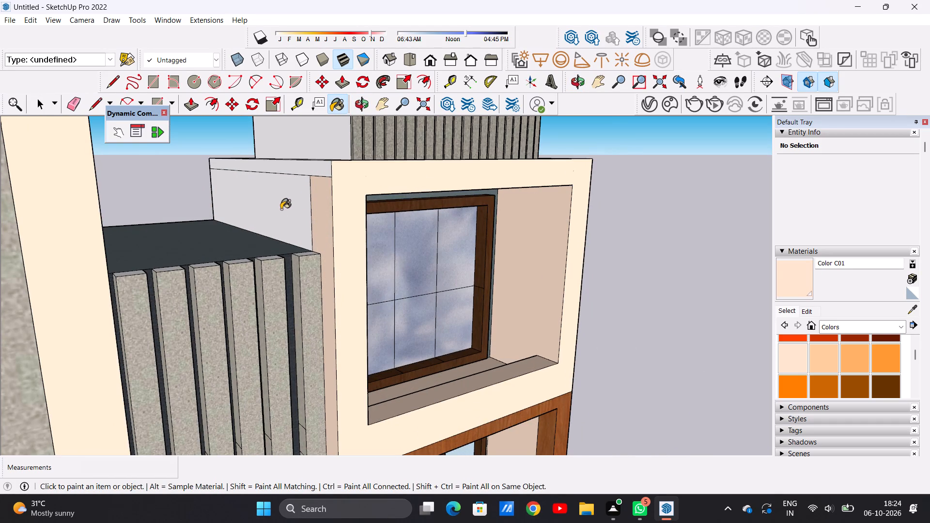
pyautogui.click(281, 209)
pyautogui.click(307, 174)
# Paint the right face of the tall dividing wall and the middle-storey side wall below it with Color C01.
pyautogui.scroll(-12, 265, 235)
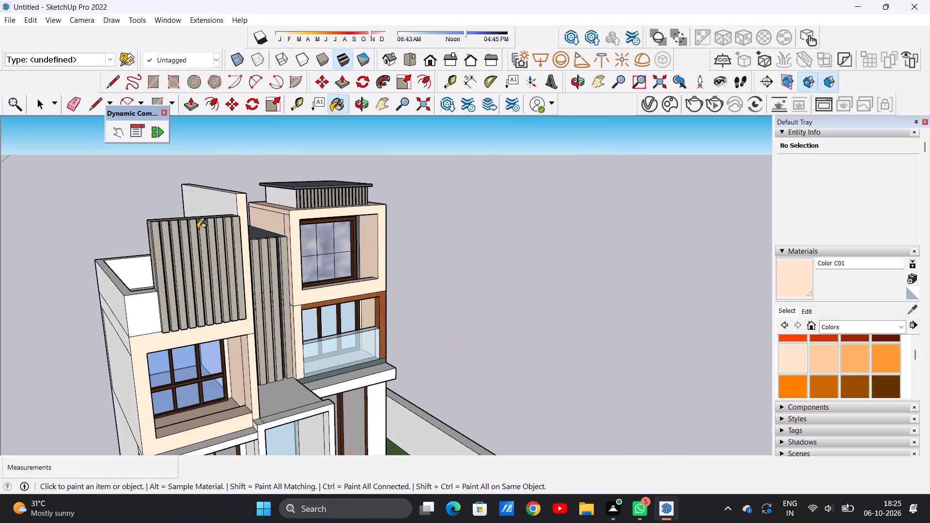
pyautogui.middleClick(155, 232)
pyautogui.moveTo(263, 234); pyautogui.dragTo(37, 242, button='middle')
pyautogui.scroll(8, 300, 212)
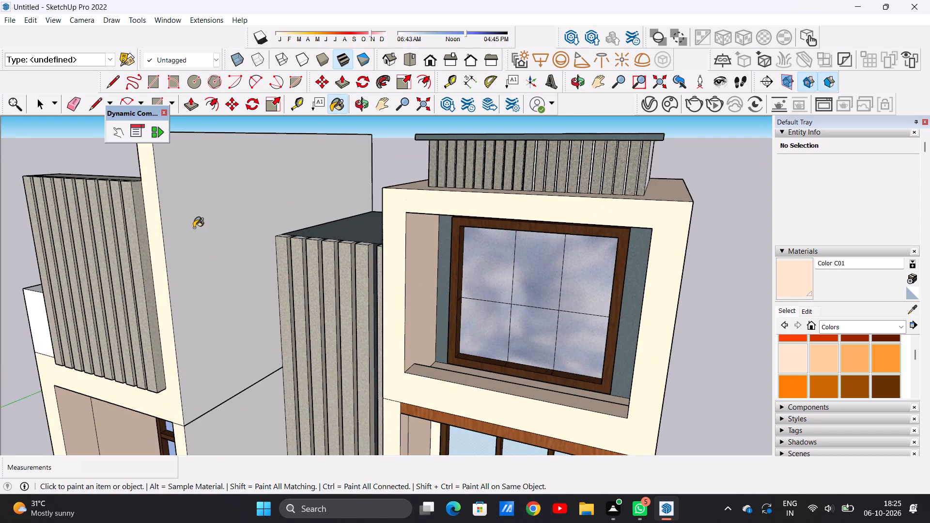
pyautogui.click(194, 228)
pyautogui.scroll(-8, 204, 221)
pyautogui.scroll(6, 209, 326)
pyautogui.click(209, 327)
# Paint the top edge face of the tall dividing wall with Color C01.
pyautogui.scroll(-3, 219, 297)
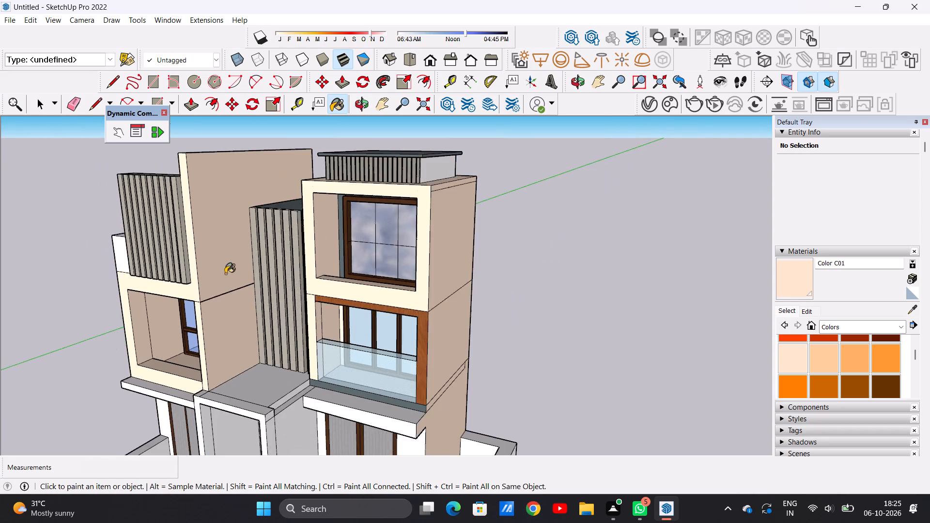
pyautogui.scroll(-5, 225, 274)
pyautogui.moveTo(153, 258); pyautogui.dragTo(286, 259, button='middle')
pyautogui.moveTo(186, 219); pyautogui.dragTo(228, 335, button='middle')
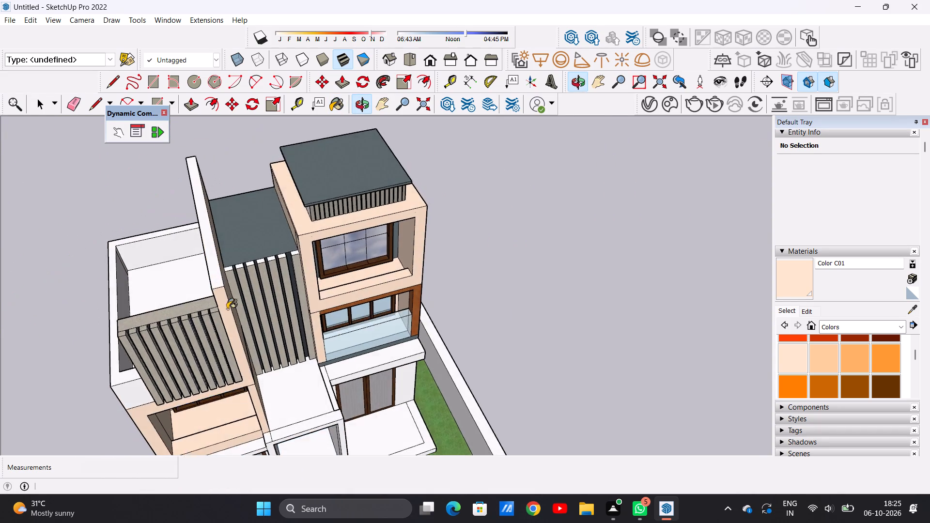
pyautogui.scroll(6, 214, 246)
pyautogui.click(206, 252)
# Paint the left face of the tall dividing wall, facing the open terrace, with Color C01.
pyautogui.scroll(-7, 230, 225)
pyautogui.moveTo(164, 297); pyautogui.dragTo(298, 236, button='middle')
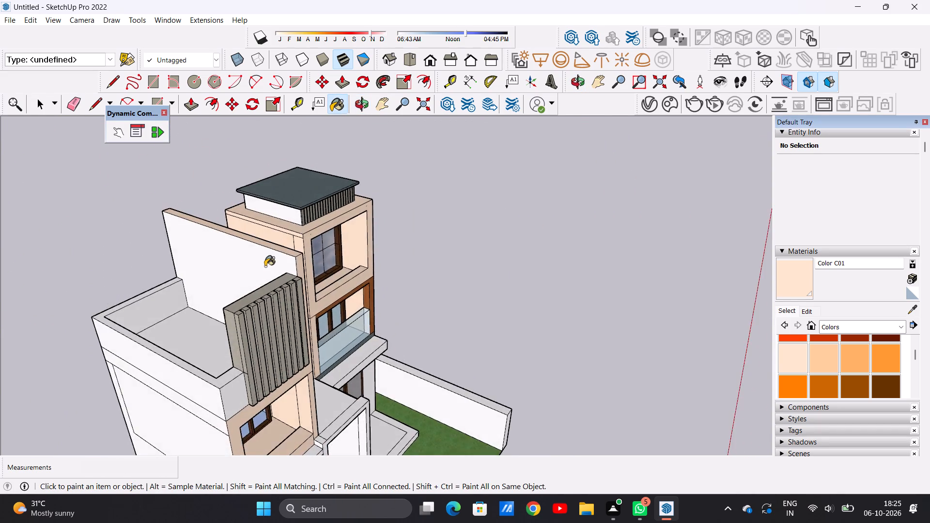
pyautogui.scroll(6, 253, 275)
pyautogui.click(252, 256)
# Paint the ground-floor front wall around the three-panel door with Color C01.
pyautogui.scroll(-19, 181, 242)
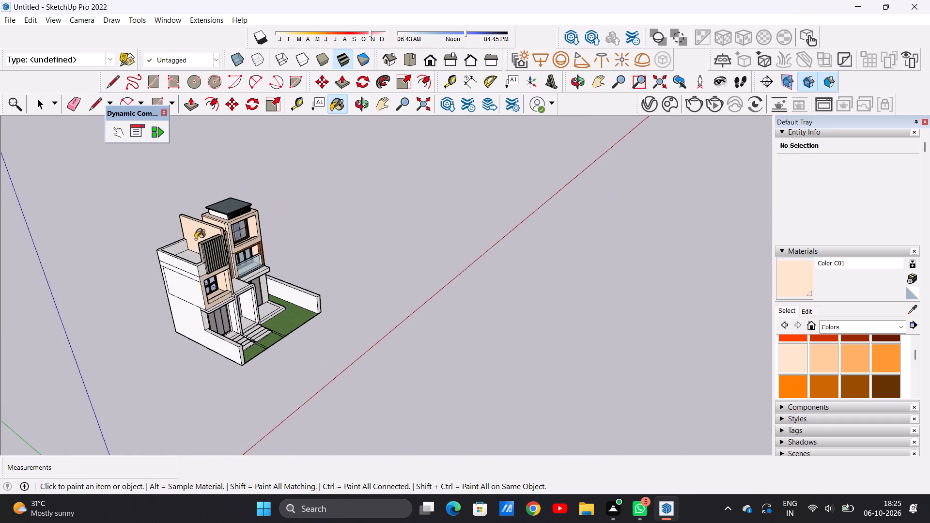
pyautogui.moveTo(230, 299); pyautogui.dragTo(41, 240, button='middle')
pyautogui.scroll(5, 303, 290)
pyautogui.moveTo(342, 307); pyautogui.dragTo(334, 272, button='middle')
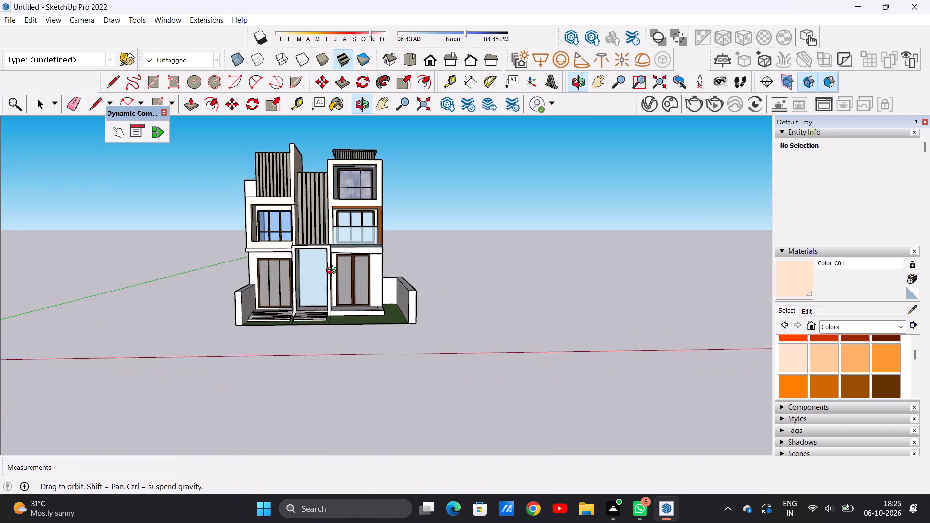
pyautogui.moveTo(334, 272); pyautogui.dragTo(333, 270, button='middle')
pyautogui.scroll(18, 284, 277)
pyautogui.scroll(-5, 276, 283)
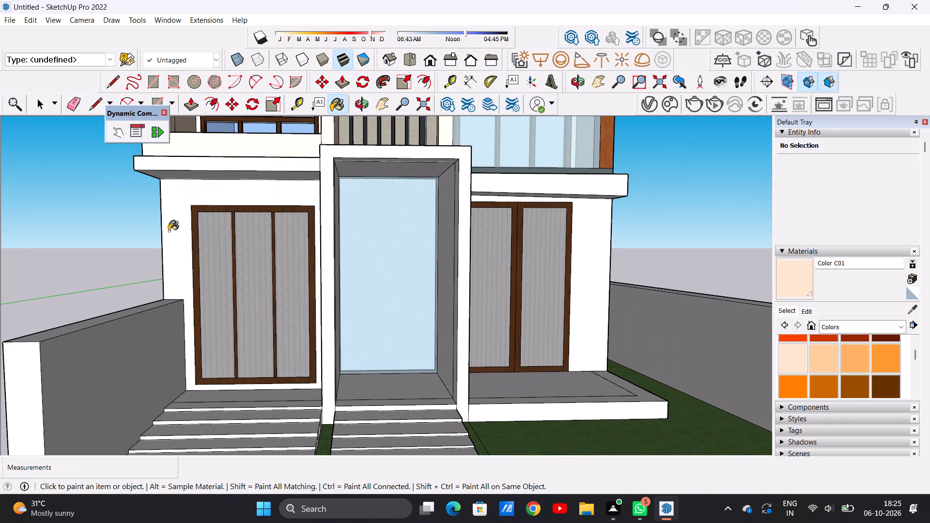
pyautogui.click(169, 231)
# Paint the front, top and outer end faces of the canopy slab above the three-panel door with Color C01.
pyautogui.moveTo(180, 242); pyautogui.dragTo(277, 293, button='middle')
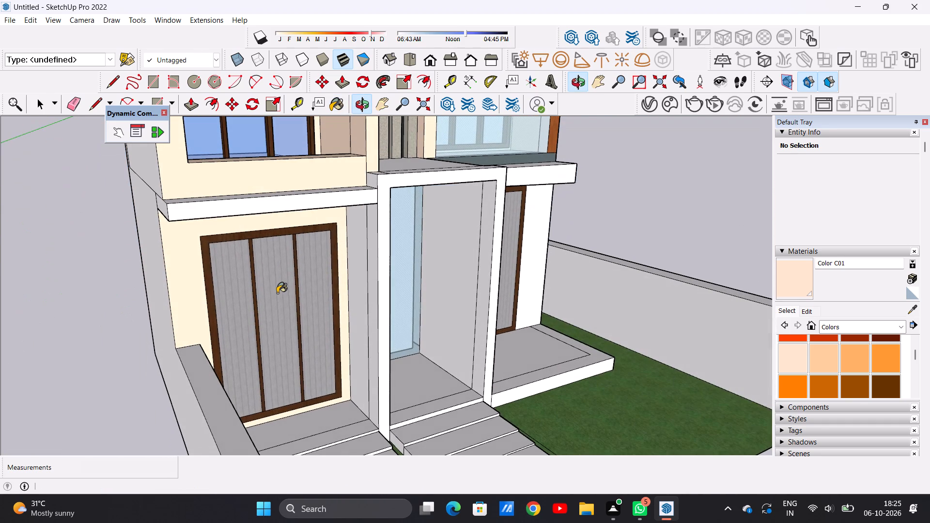
pyautogui.scroll(6, 247, 219)
pyautogui.click(213, 193)
pyautogui.scroll(-3, 230, 180)
pyautogui.moveTo(235, 175); pyautogui.dragTo(243, 261, button='middle')
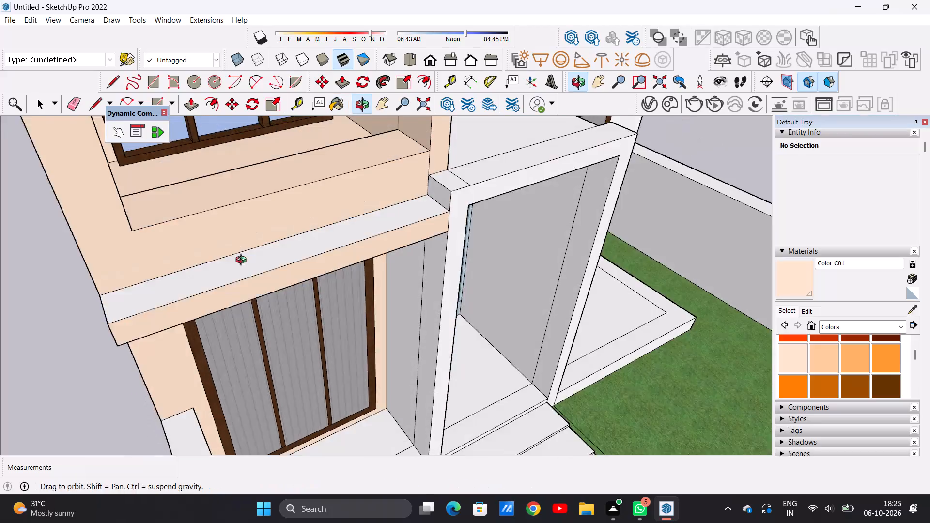
pyautogui.moveTo(243, 261); pyautogui.dragTo(243, 265, button='middle')
pyautogui.scroll(3, 241, 267)
pyautogui.click(233, 286)
pyautogui.scroll(-8, 254, 210)
pyautogui.moveTo(219, 291); pyautogui.dragTo(312, 245, button='middle')
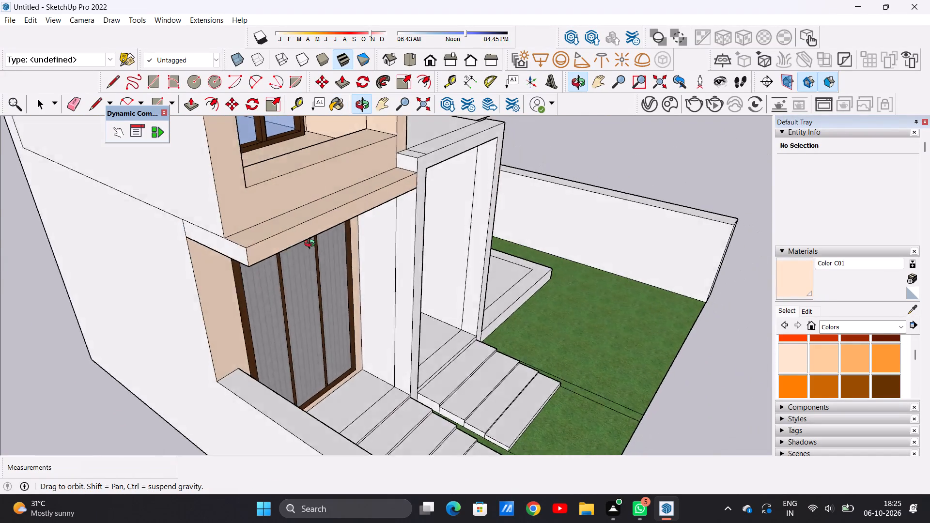
pyautogui.moveTo(312, 245); pyautogui.dragTo(334, 232, button='middle')
pyautogui.scroll(4, 300, 231)
pyautogui.click(289, 230)
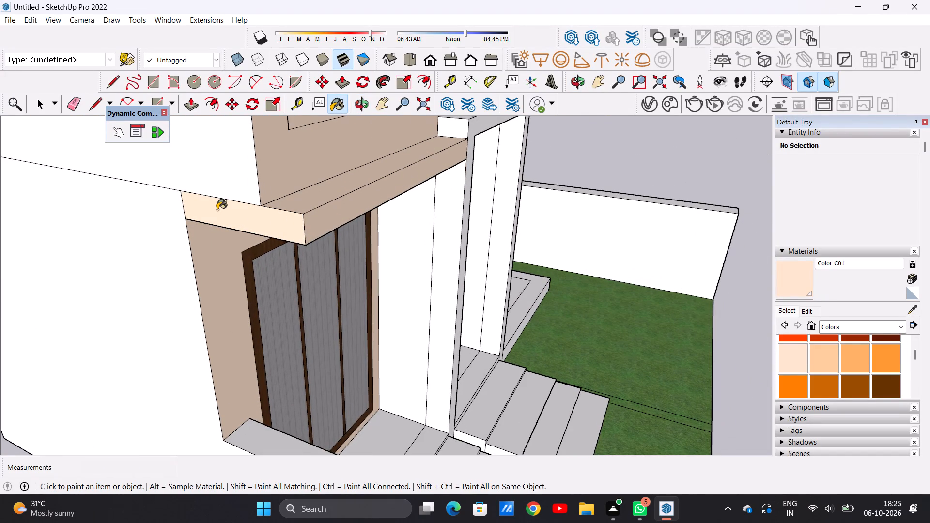
# Paint the two side-wall faces beside the three-panel door and the front face of the entrance portal frame with Color C01.
pyautogui.scroll(-6, 213, 203)
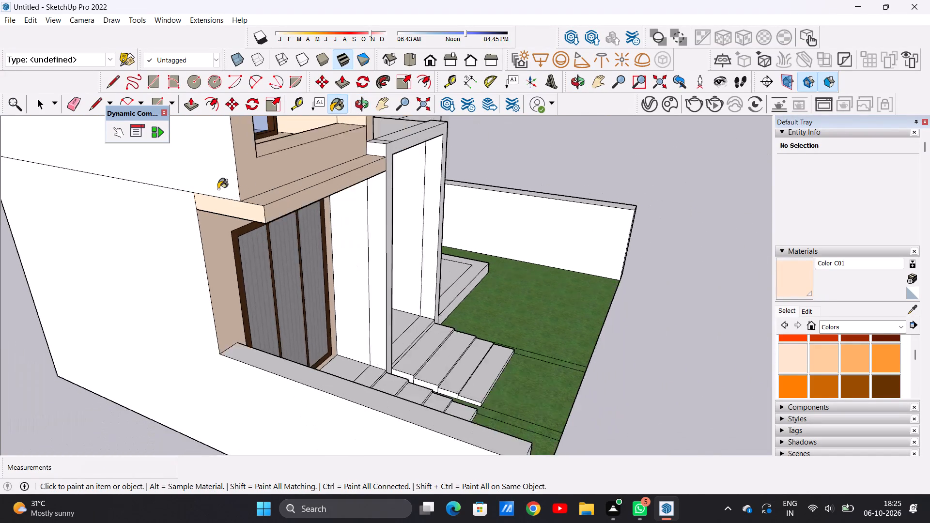
pyautogui.scroll(-2, 218, 189)
pyautogui.moveTo(253, 265); pyautogui.dragTo(124, 233, button='middle')
pyautogui.scroll(5, 318, 223)
pyautogui.click(338, 223)
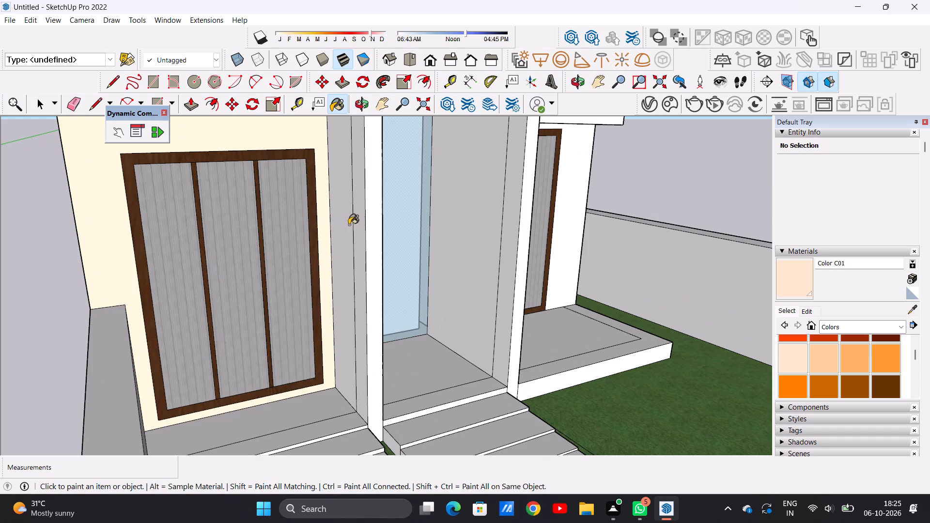
pyautogui.click(356, 227)
pyautogui.click(375, 231)
# Paint the entrance portal's top edge and the flat entrance roof behind it with Color C01.
pyautogui.scroll(-6, 285, 239)
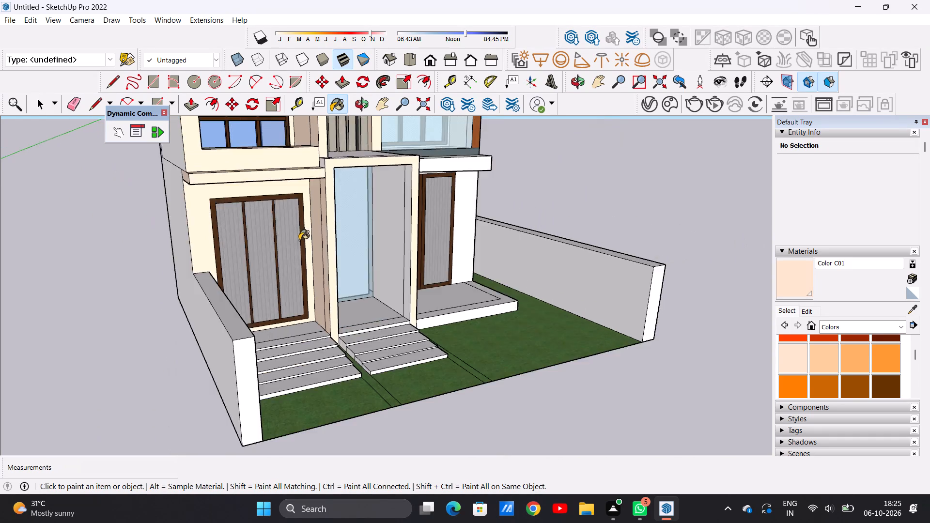
pyautogui.scroll(-7, 299, 240)
pyautogui.moveTo(346, 252); pyautogui.dragTo(163, 313, button='middle')
pyautogui.scroll(7, 354, 202)
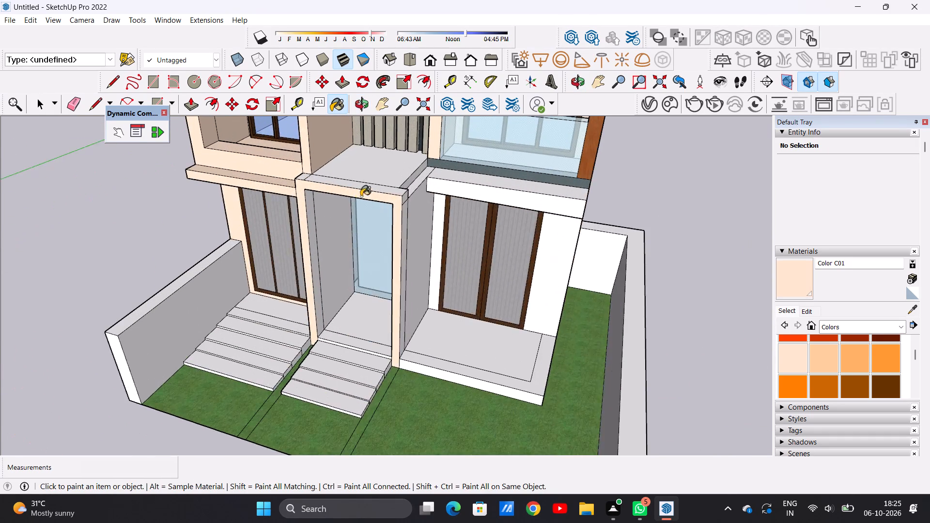
pyautogui.scroll(3, 361, 196)
pyautogui.click(367, 189)
pyautogui.click(380, 166)
# Paint the strip along the right edge of the entrance roof and the portal's right outer side faces with Color C01.
pyautogui.moveTo(438, 185); pyautogui.dragTo(415, 189, button='middle')
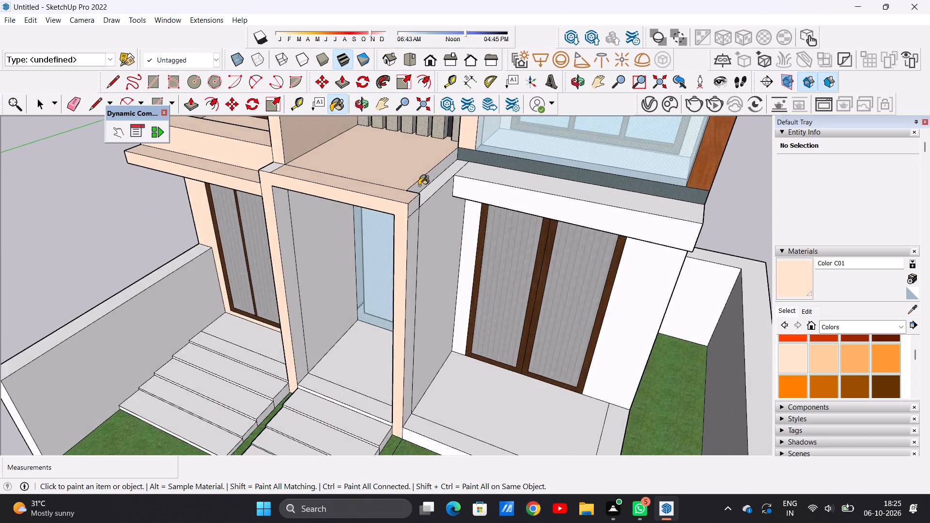
pyautogui.scroll(7, 419, 185)
pyautogui.click(420, 185)
pyautogui.click(434, 205)
pyautogui.click(443, 244)
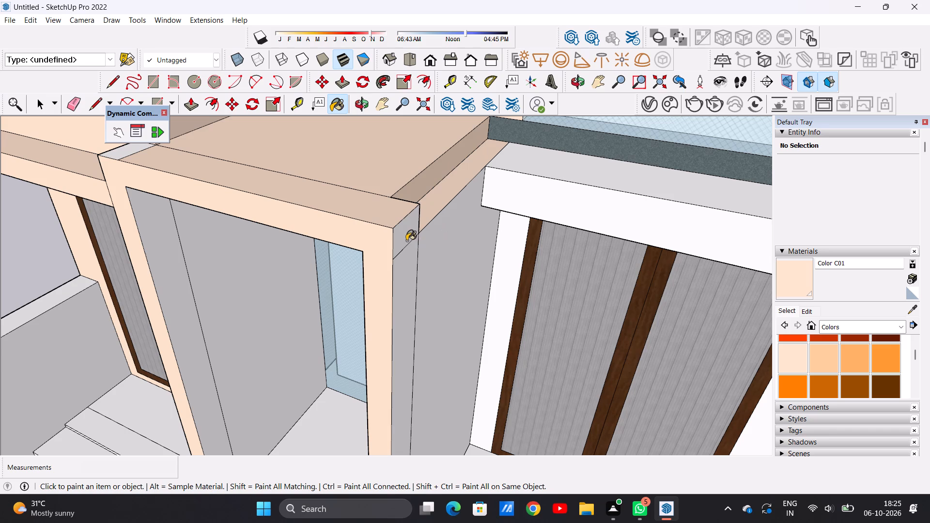
pyautogui.click(405, 240)
pyautogui.click(405, 276)
# Paint the remaining white top face at the entrance portal's left corner with Color C01.
pyautogui.scroll(-12, 406, 269)
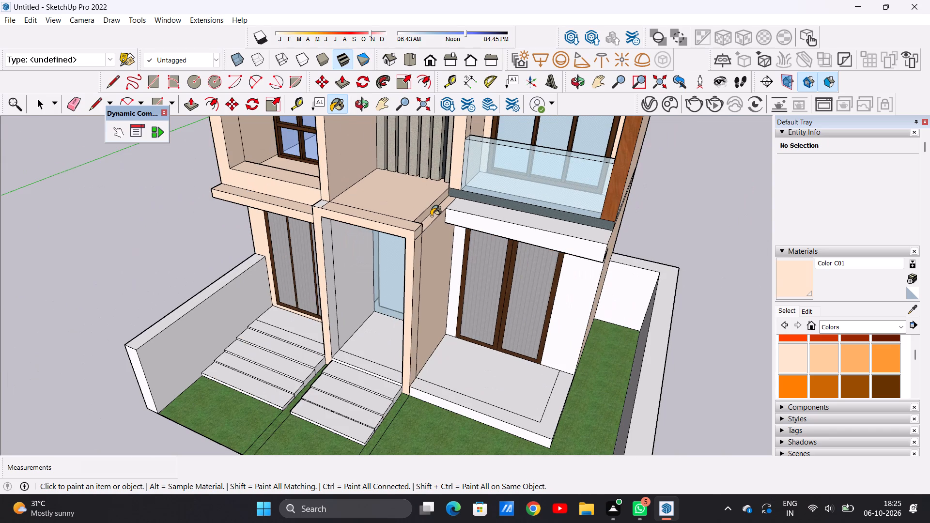
pyautogui.scroll(-4, 402, 221)
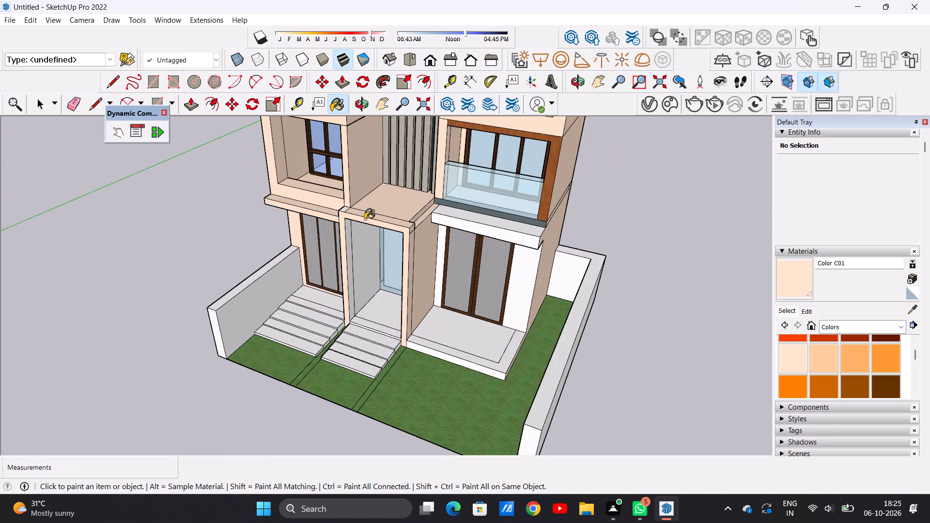
pyautogui.scroll(13, 354, 218)
pyautogui.click(325, 198)
pyautogui.scroll(-12, 353, 215)
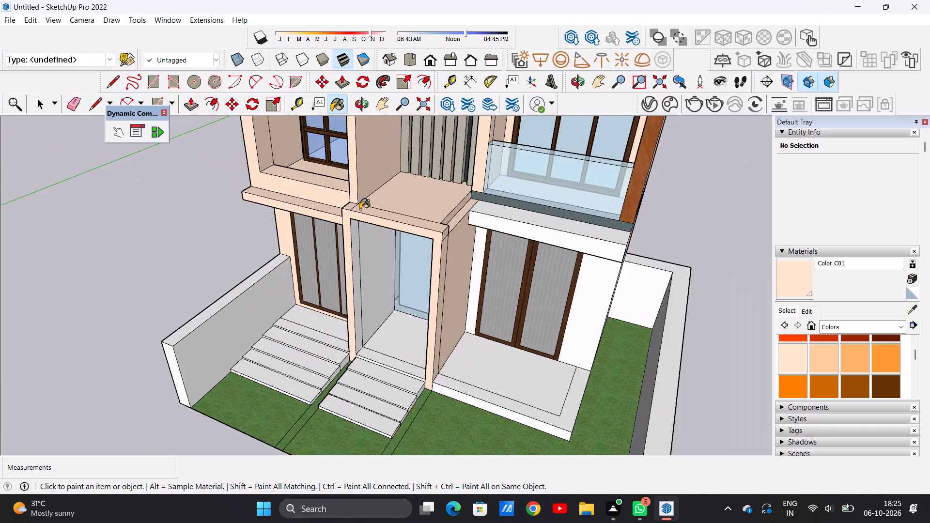
# Paint the entrance portal's right inner wall faces and its floor with Color C01.
pyautogui.moveTo(402, 295); pyautogui.dragTo(571, 275, button='middle')
pyautogui.scroll(6, 442, 288)
pyautogui.click(439, 268)
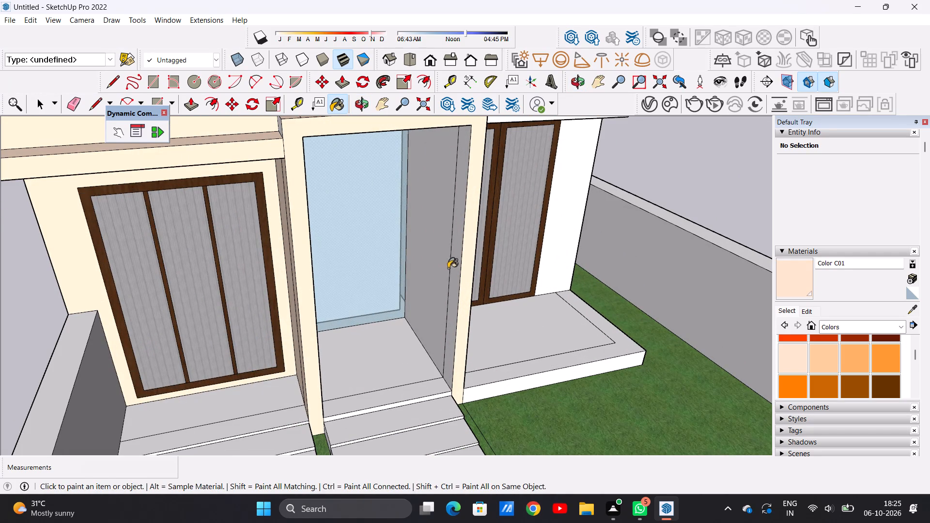
pyautogui.click(456, 272)
pyautogui.click(392, 344)
pyautogui.click(407, 395)
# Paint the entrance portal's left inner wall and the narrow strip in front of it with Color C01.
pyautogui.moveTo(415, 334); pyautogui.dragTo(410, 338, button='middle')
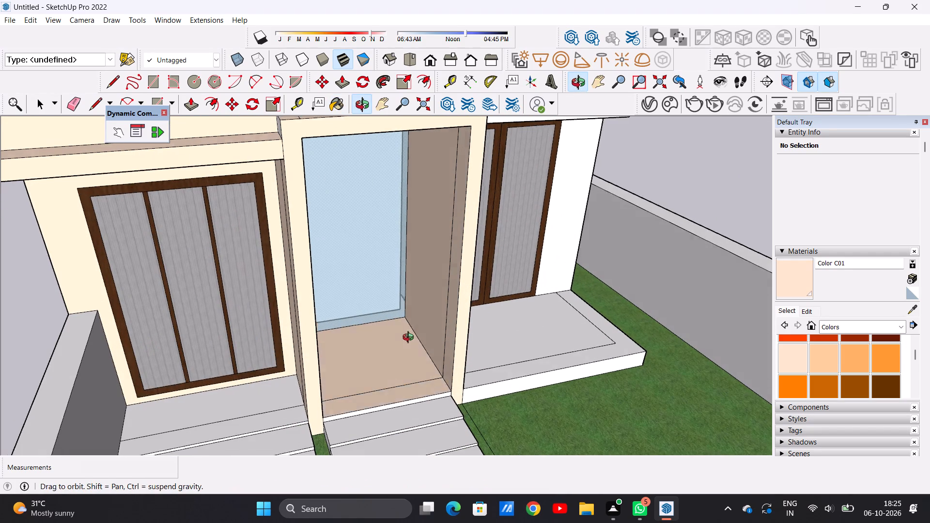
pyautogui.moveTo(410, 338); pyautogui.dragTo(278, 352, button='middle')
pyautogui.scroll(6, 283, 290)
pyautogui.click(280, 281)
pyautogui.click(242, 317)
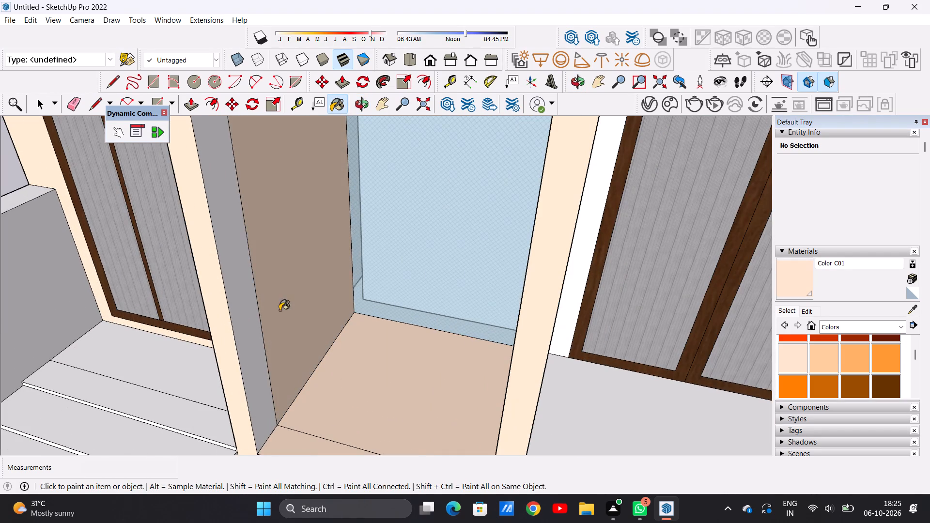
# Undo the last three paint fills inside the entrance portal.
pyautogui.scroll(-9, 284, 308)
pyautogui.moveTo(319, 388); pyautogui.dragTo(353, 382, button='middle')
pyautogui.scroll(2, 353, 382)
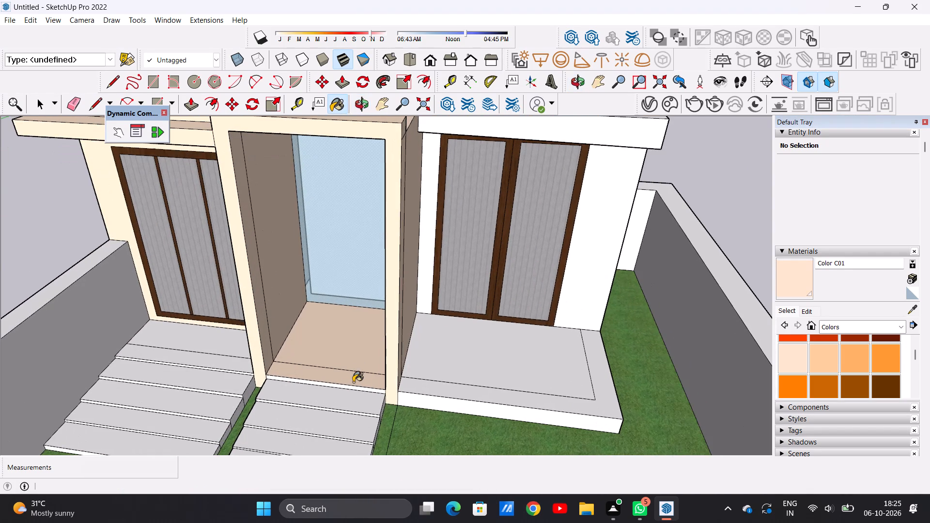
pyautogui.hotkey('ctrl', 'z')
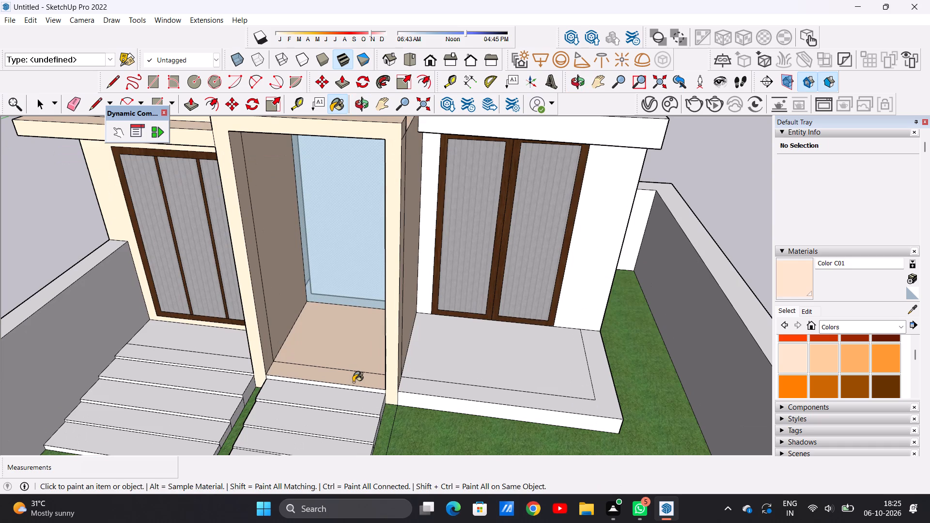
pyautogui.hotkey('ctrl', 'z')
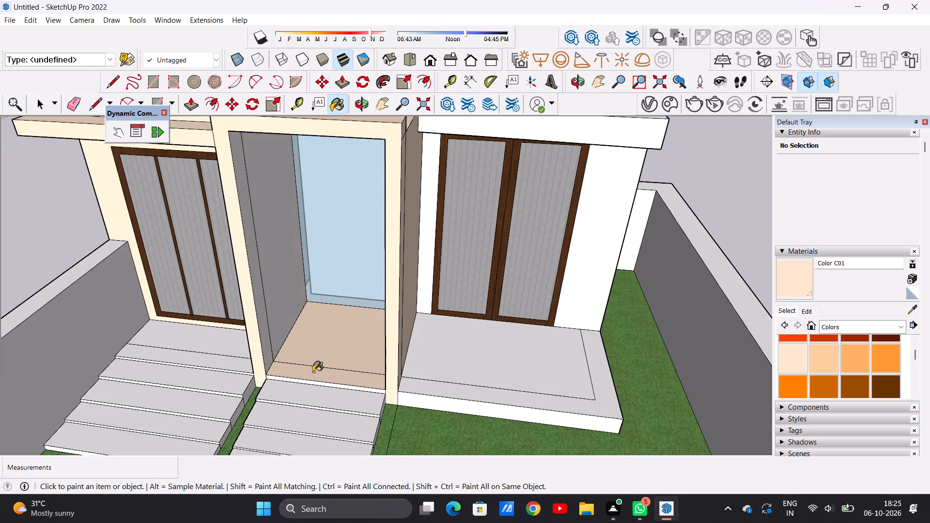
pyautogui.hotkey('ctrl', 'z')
# Paint the entrance portal's left inner wall and its narrow front strip with Color C01 again.
pyautogui.scroll(4, 285, 265)
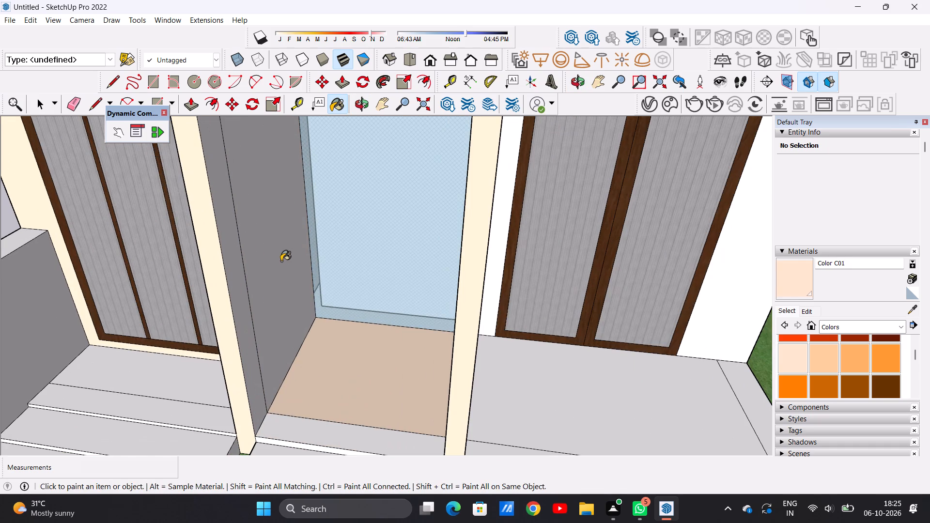
pyautogui.click(281, 261)
pyautogui.click(232, 304)
pyautogui.click(237, 300)
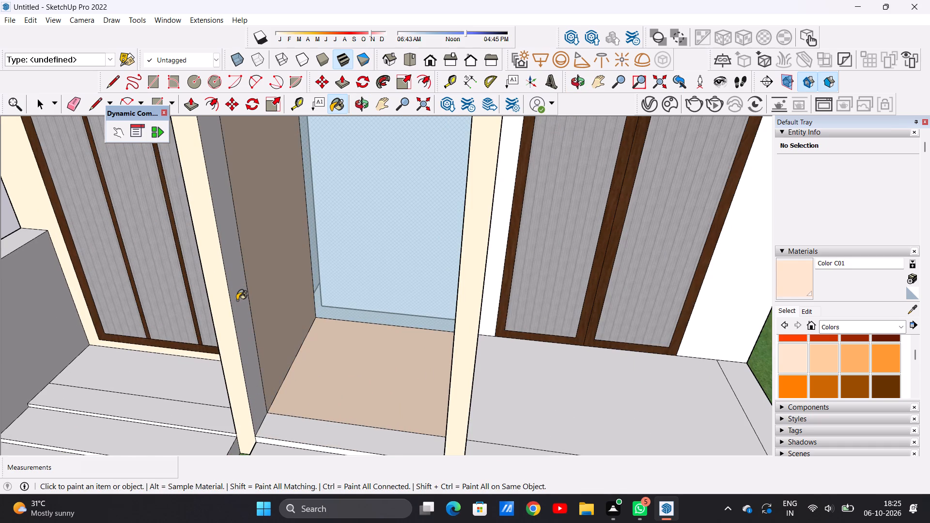
# Paint the front face of the right canopy slab and the wall around the two-panel door below it with Color C01.
pyautogui.scroll(-4, 237, 300)
pyautogui.moveTo(264, 317); pyautogui.dragTo(397, 339, button='middle')
pyautogui.scroll(-7, 354, 321)
pyautogui.scroll(1, 321, 300)
pyautogui.scroll(-8, 321, 300)
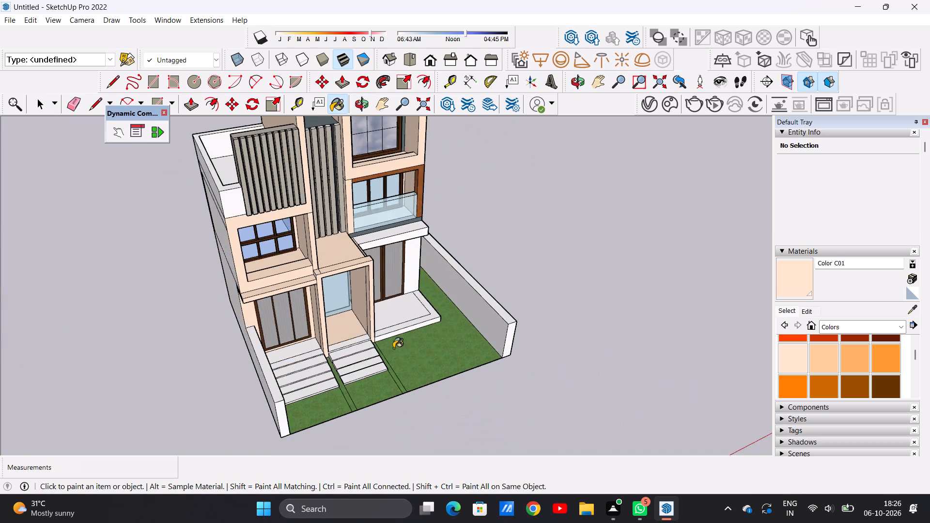
pyautogui.moveTo(404, 362); pyautogui.dragTo(317, 308, button='middle')
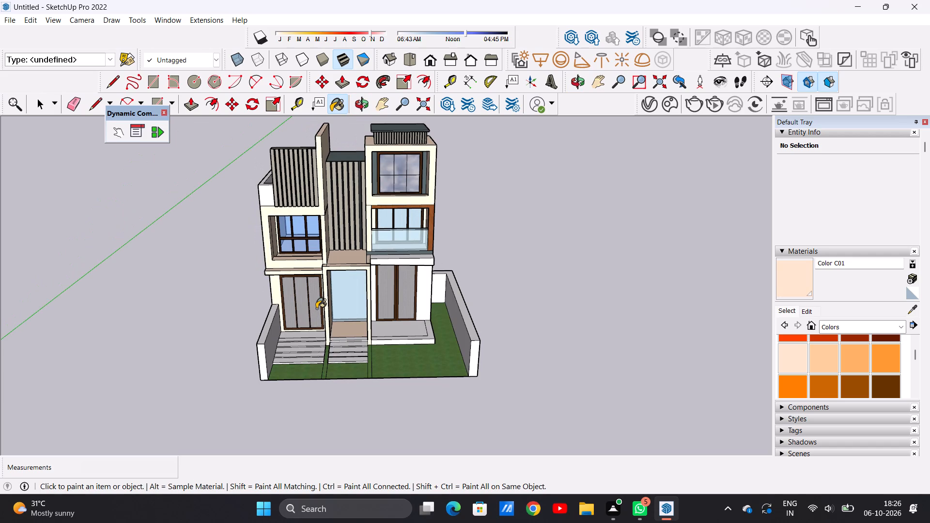
pyautogui.scroll(-4, 328, 317)
pyautogui.scroll(6, 401, 305)
pyautogui.moveTo(375, 313); pyautogui.dragTo(360, 245, button='middle')
pyautogui.scroll(2, 419, 263)
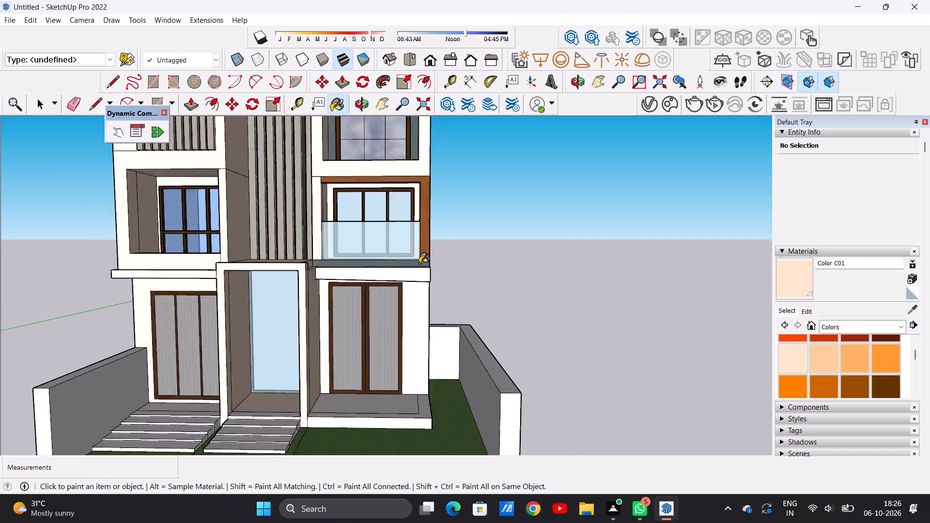
pyautogui.scroll(9, 419, 263)
pyautogui.click(409, 278)
pyautogui.click(417, 341)
# Paint the underside of the canopy slab above the two-panel door with Color C01.
pyautogui.scroll(-4, 408, 310)
pyautogui.moveTo(402, 361); pyautogui.dragTo(323, 367, button='middle')
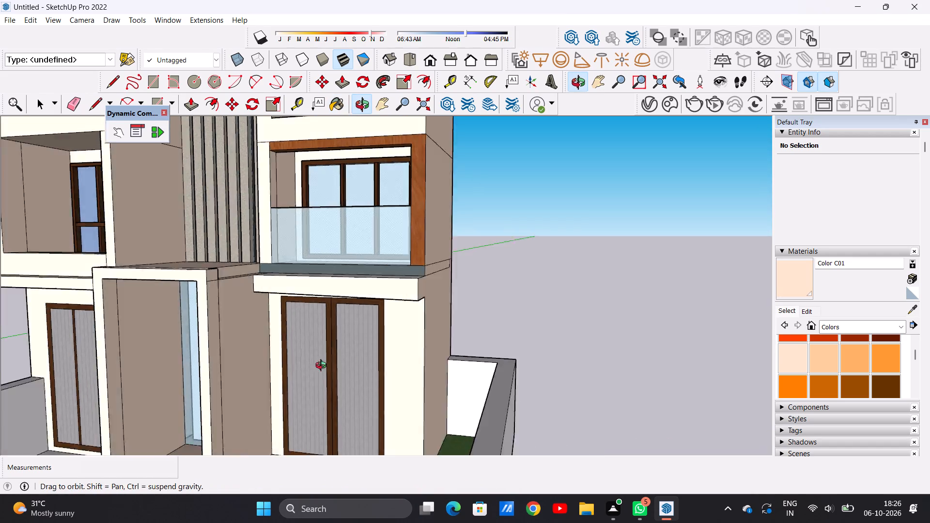
pyautogui.moveTo(323, 367); pyautogui.dragTo(268, 371, button='middle')
pyautogui.scroll(6, 286, 343)
pyautogui.moveTo(305, 334); pyautogui.dragTo(318, 263, button='middle')
pyautogui.moveTo(365, 269); pyautogui.dragTo(371, 361, button='middle')
pyautogui.scroll(-20, 380, 346)
pyautogui.scroll(-20, 380, 346)
pyautogui.scroll(-2, 380, 346)
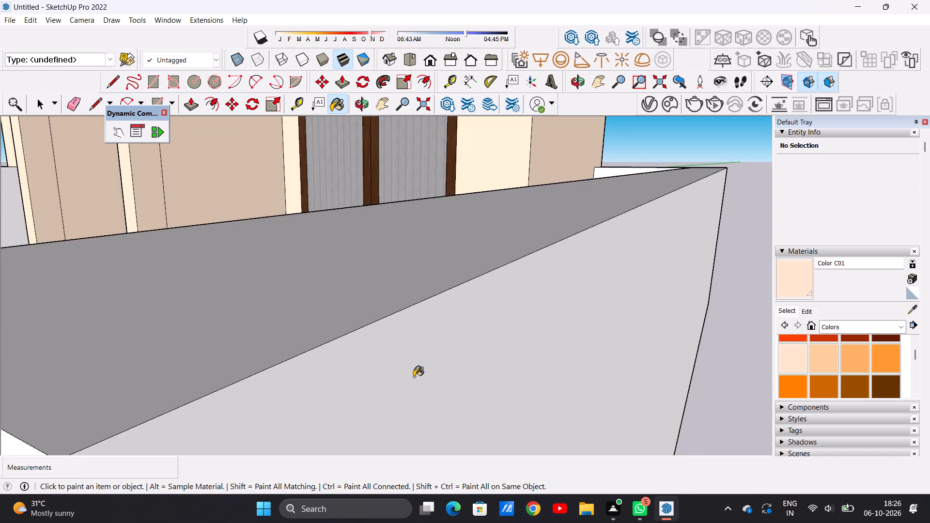
pyautogui.scroll(-9, 414, 377)
pyautogui.scroll(1, 416, 381)
pyautogui.scroll(-20, 416, 381)
pyautogui.scroll(-11, 416, 381)
pyautogui.scroll(8, 428, 286)
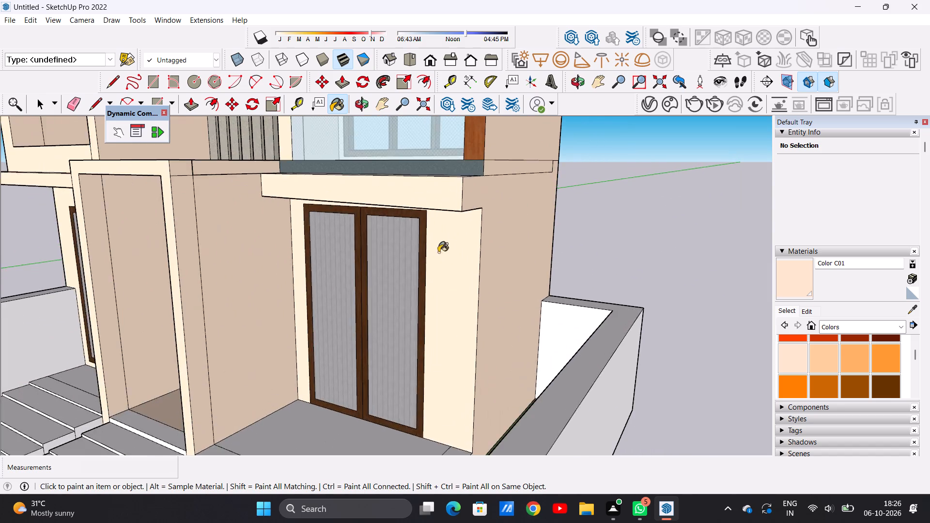
pyautogui.moveTo(458, 269); pyautogui.dragTo(465, 217, button='middle')
pyautogui.scroll(7, 466, 174)
pyautogui.click(453, 162)
pyautogui.scroll(-3, 464, 325)
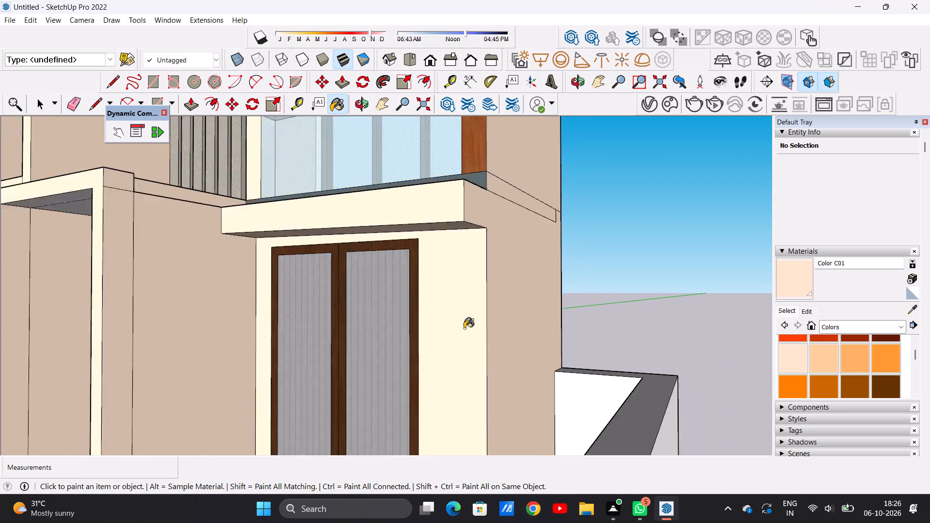
# Paint the narrow front face of the tall dividing wall and the right top-storey block's front face with Color C01.
pyautogui.scroll(-20, 464, 328)
pyautogui.scroll(-3, 464, 328)
pyautogui.moveTo(406, 358); pyautogui.dragTo(505, 396, button='middle')
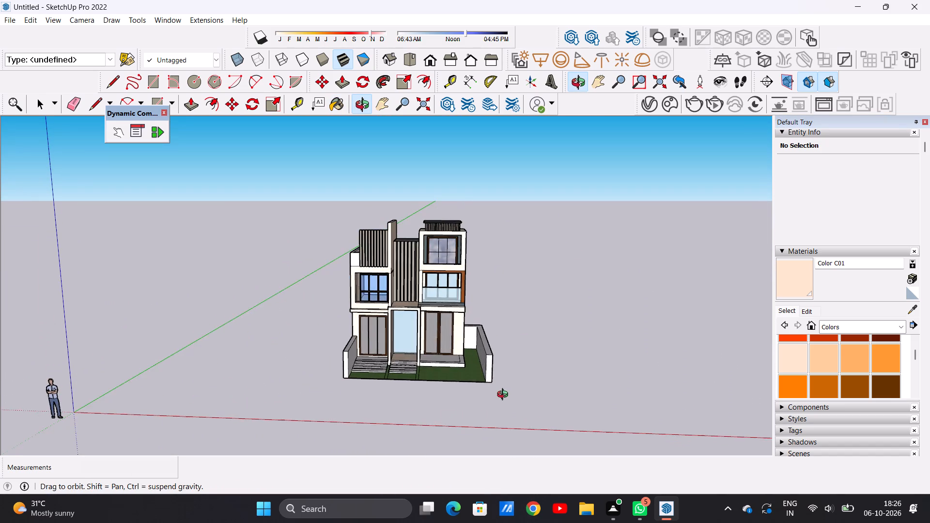
pyautogui.moveTo(505, 396); pyautogui.dragTo(492, 369, button='middle')
pyautogui.scroll(12, 369, 248)
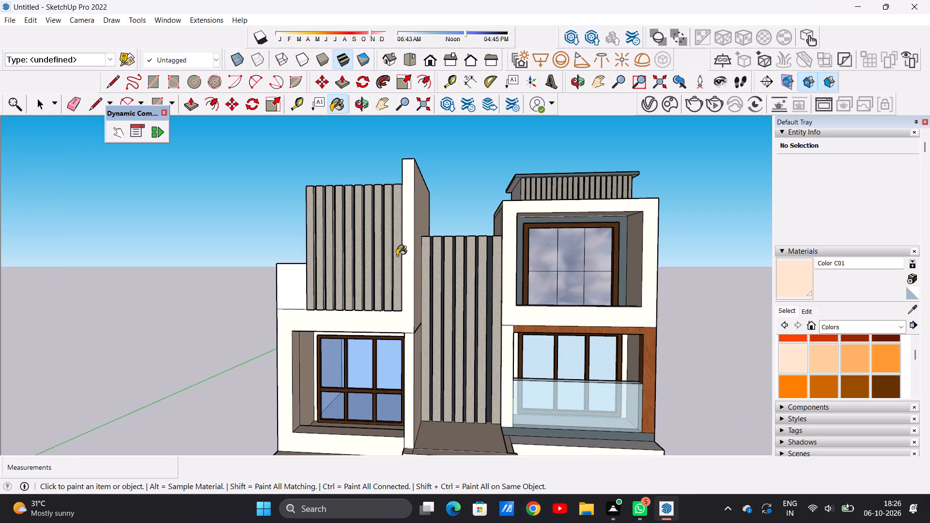
pyautogui.click(406, 270)
pyautogui.click(509, 271)
pyautogui.scroll(-10, 503, 227)
pyautogui.moveTo(456, 335); pyautogui.dragTo(452, 377, button='middle')
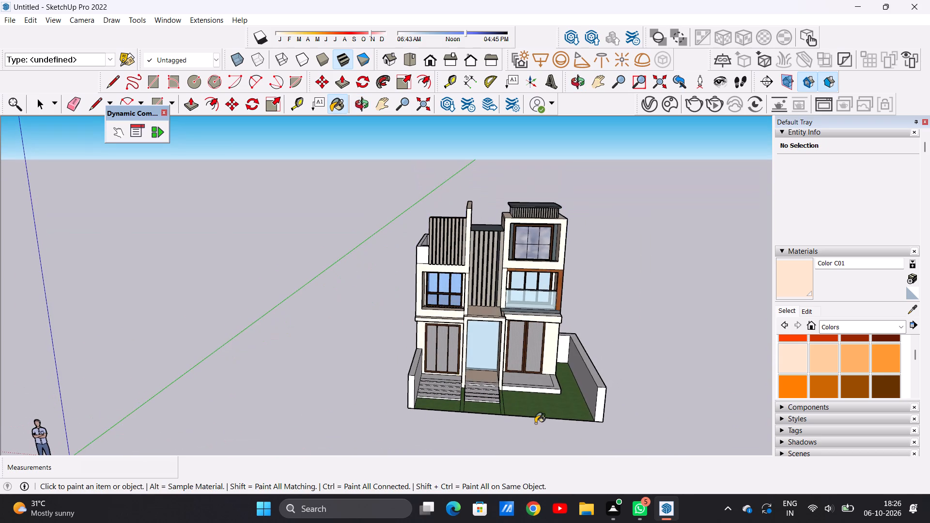
# Paint the left terrace parapet's front and outer side faces and its top rim with Color C01.
pyautogui.scroll(15, 510, 391)
pyautogui.scroll(-10, 446, 380)
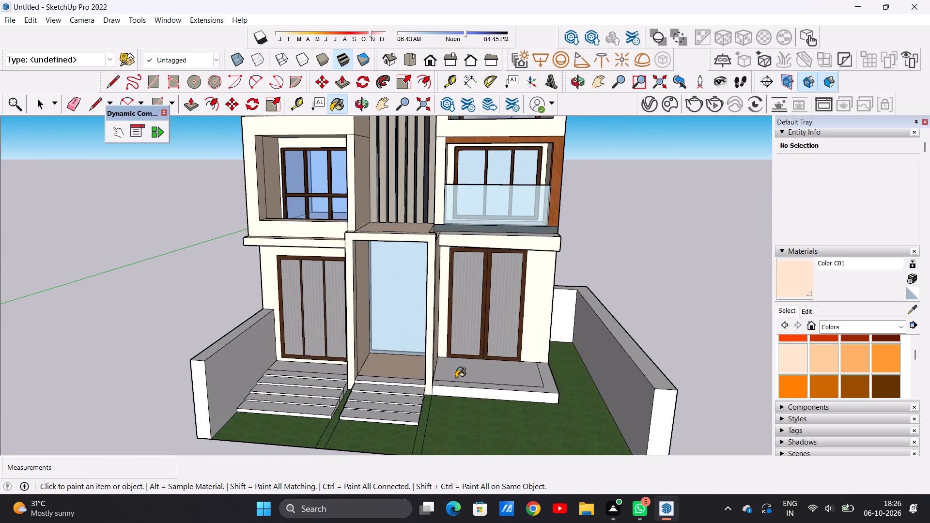
pyautogui.scroll(-6, 456, 378)
pyautogui.moveTo(511, 379); pyautogui.dragTo(508, 353, button='middle')
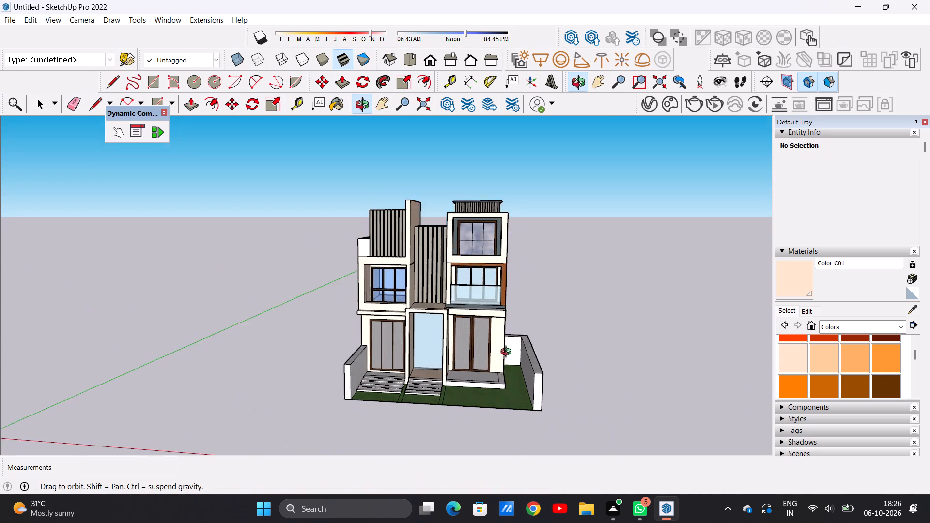
pyautogui.moveTo(508, 353); pyautogui.dragTo(534, 332, button='middle')
pyautogui.moveTo(325, 306); pyautogui.dragTo(514, 345, button='middle')
pyautogui.scroll(14, 402, 233)
pyautogui.click(388, 274)
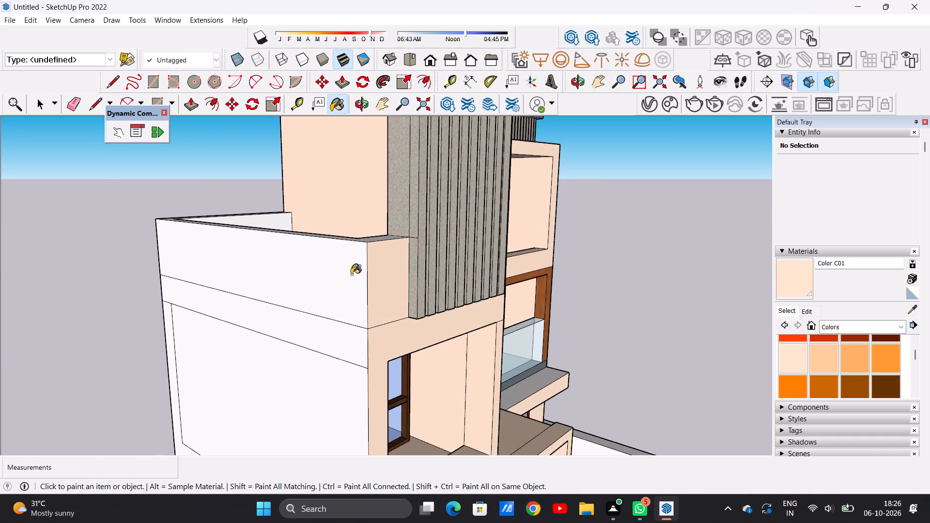
pyautogui.click(351, 274)
pyautogui.scroll(-4, 314, 273)
pyautogui.moveTo(292, 261); pyautogui.dragTo(506, 303, button='middle')
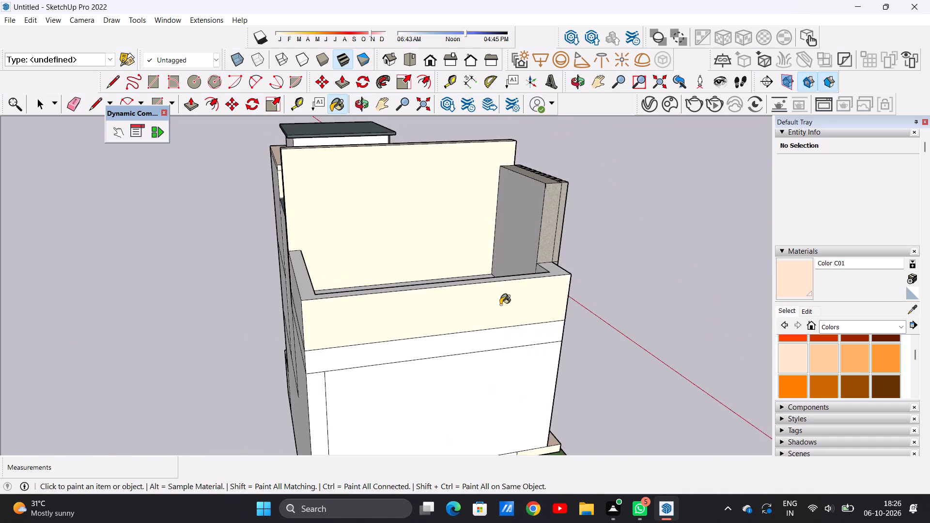
pyautogui.scroll(5, 294, 263)
pyautogui.click(299, 269)
pyautogui.click(286, 294)
pyautogui.click(290, 292)
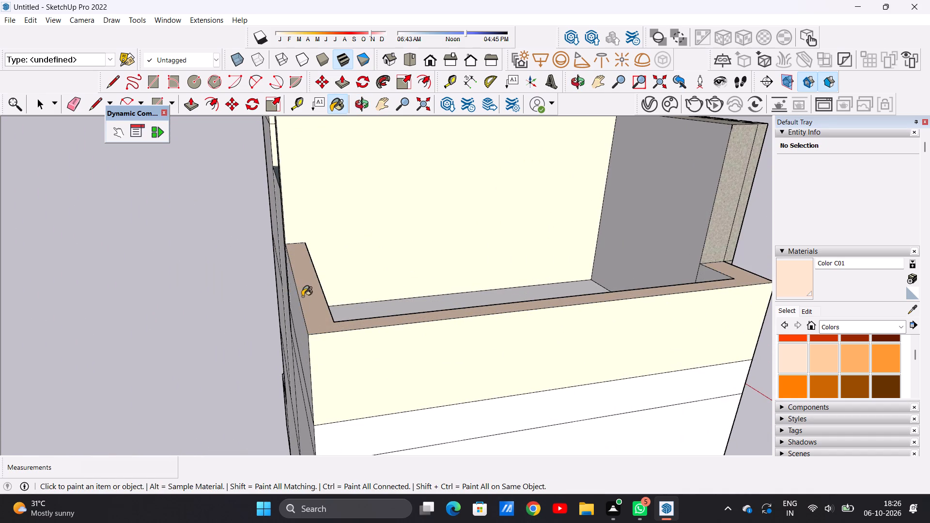
# Paint all the house's rear wall faces, including the bands below the parapet and along the tall block's top, with Color C01.
pyautogui.moveTo(433, 283); pyautogui.dragTo(129, 245, button='middle')
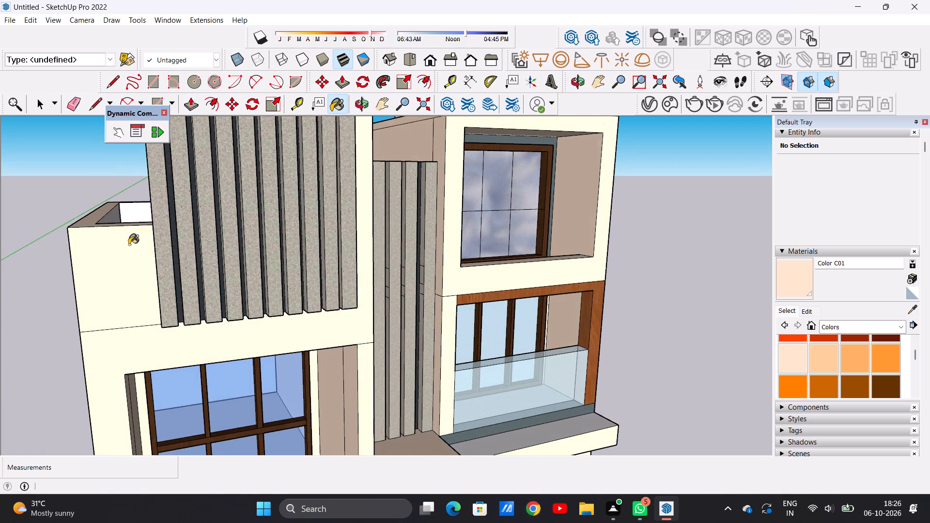
pyautogui.scroll(-14, 162, 247)
pyautogui.moveTo(248, 244); pyautogui.dragTo(198, 220, button='middle')
pyautogui.scroll(-7, 213, 272)
pyautogui.scroll(8, 242, 352)
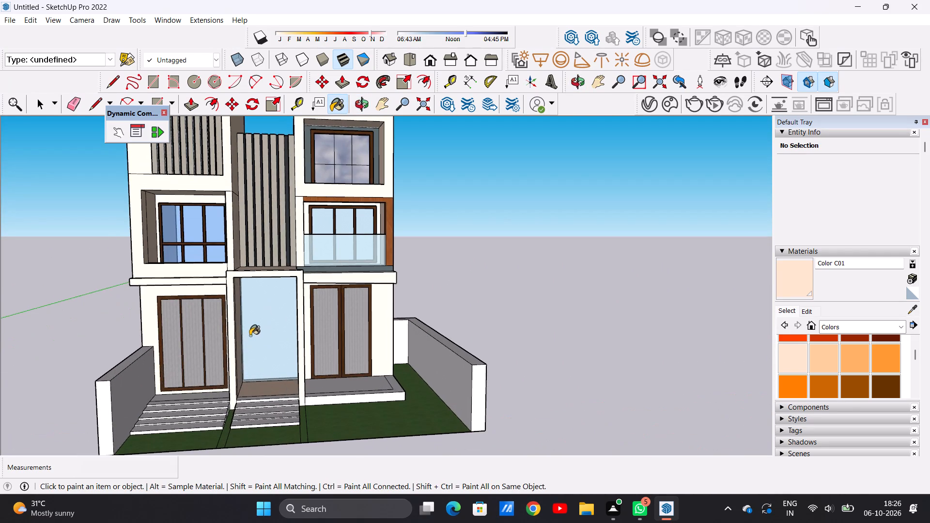
pyautogui.scroll(-4, 250, 324)
pyautogui.moveTo(374, 316); pyautogui.dragTo(61, 327, button='middle')
pyautogui.moveTo(441, 302); pyautogui.dragTo(171, 303, button='middle')
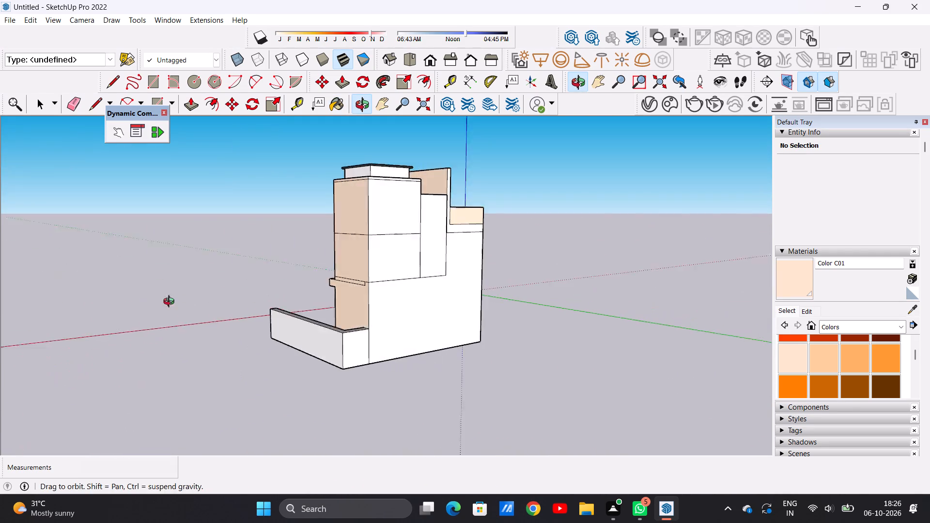
pyautogui.moveTo(171, 303); pyautogui.dragTo(140, 310, button='middle')
pyautogui.scroll(5, 402, 248)
pyautogui.click(392, 265)
pyautogui.click(376, 178)
pyautogui.click(446, 217)
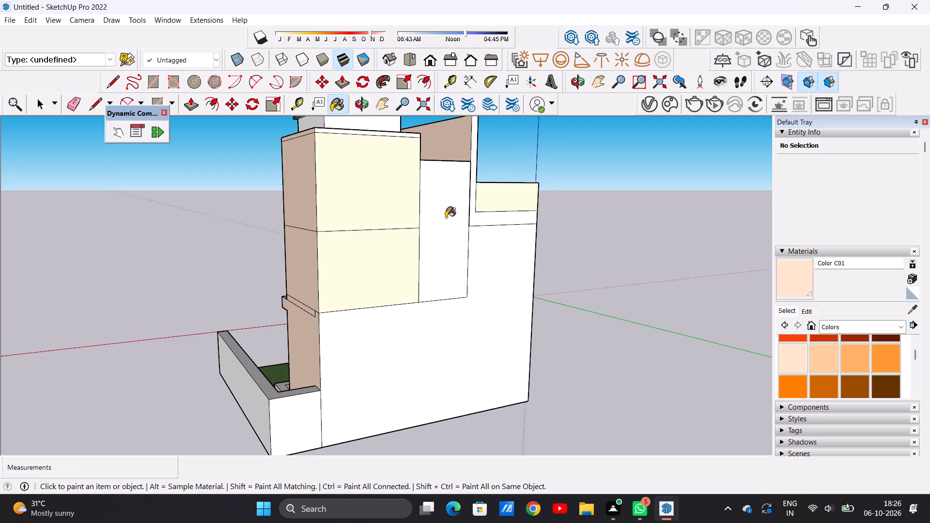
pyautogui.click(504, 222)
pyautogui.click(504, 280)
pyautogui.scroll(-5, 376, 292)
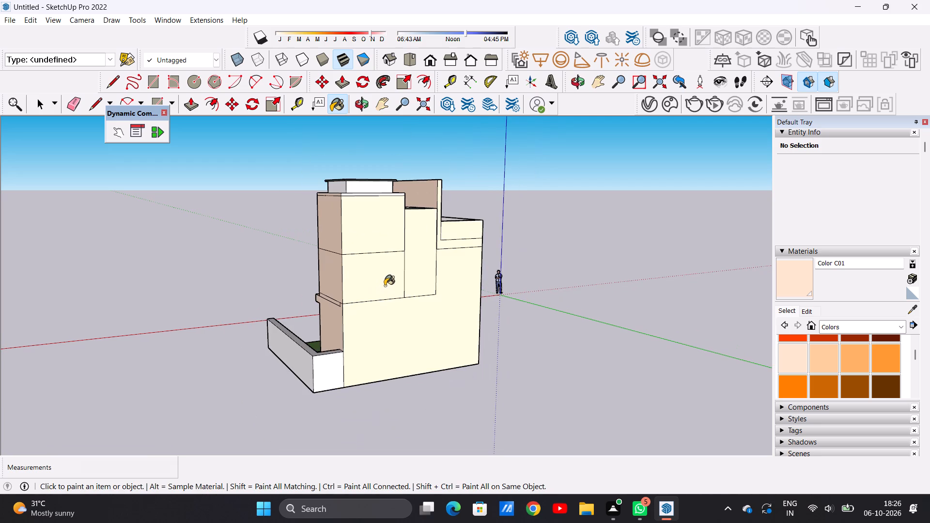
pyautogui.scroll(6, 334, 161)
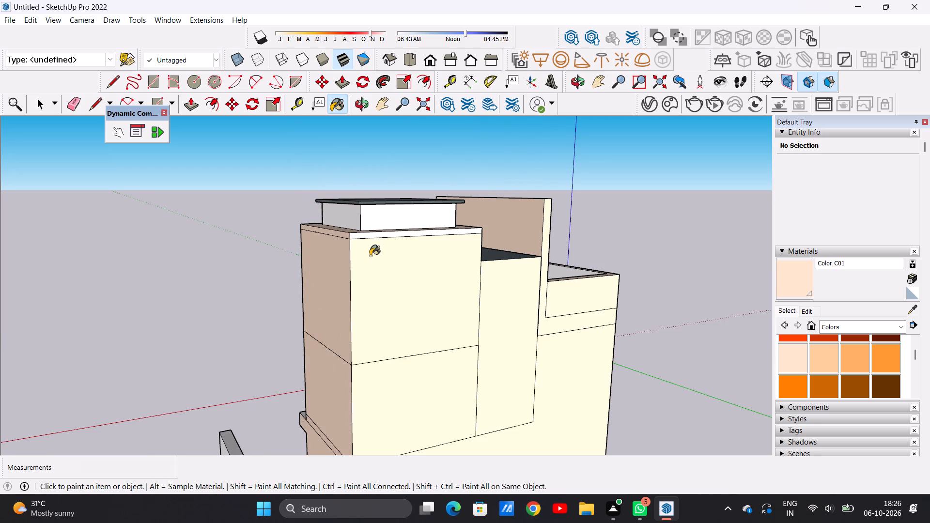
pyautogui.click(370, 255)
# Examine the house from the rear, side and front for surfaces still lacking a material.
pyautogui.scroll(-7, 370, 255)
pyautogui.scroll(-7, 363, 298)
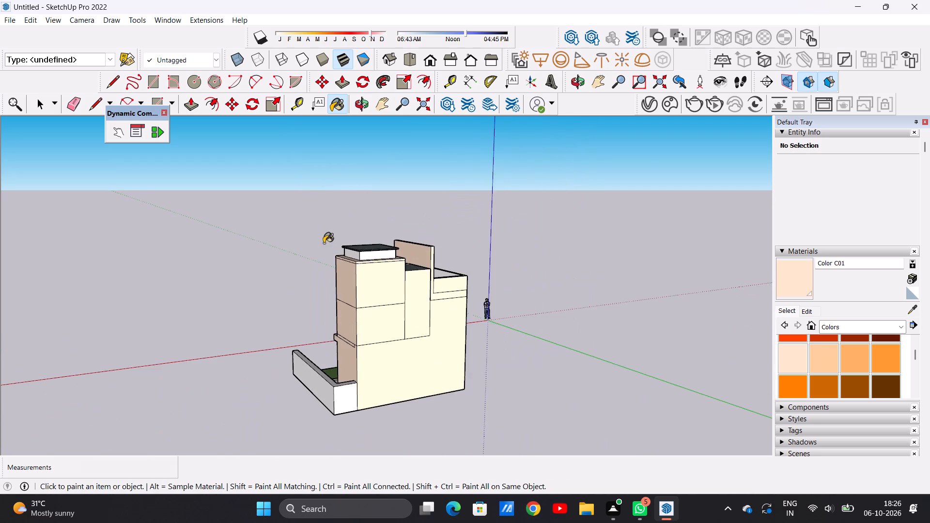
pyautogui.scroll(-3, 324, 243)
pyautogui.scroll(8, 336, 296)
pyautogui.moveTo(340, 297); pyautogui.dragTo(560, 294, button='middle')
pyautogui.moveTo(311, 308); pyautogui.dragTo(529, 286, button='middle')
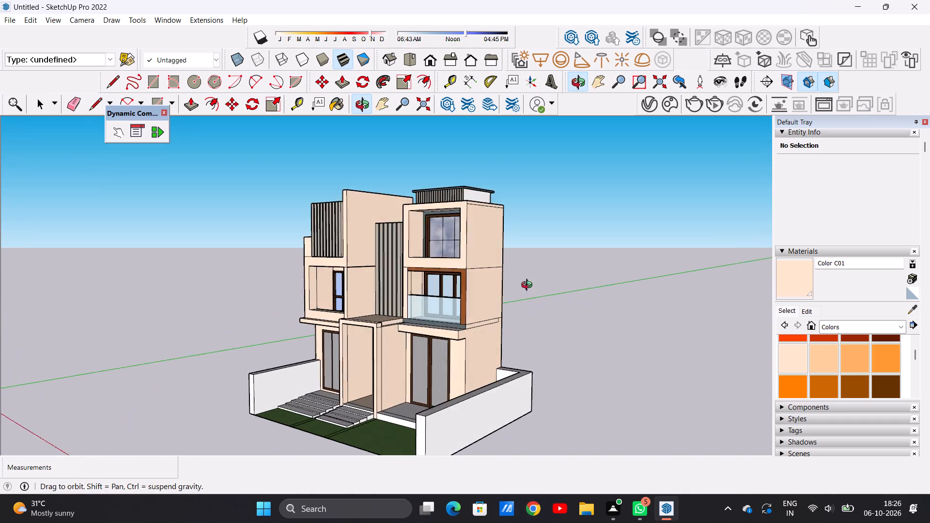
pyautogui.moveTo(529, 286); pyautogui.dragTo(529, 286, button='middle')
pyautogui.moveTo(283, 310); pyautogui.dragTo(441, 310, button='middle')
pyautogui.scroll(-4, 372, 316)
pyautogui.moveTo(386, 313); pyautogui.dragTo(365, 342, button='middle')
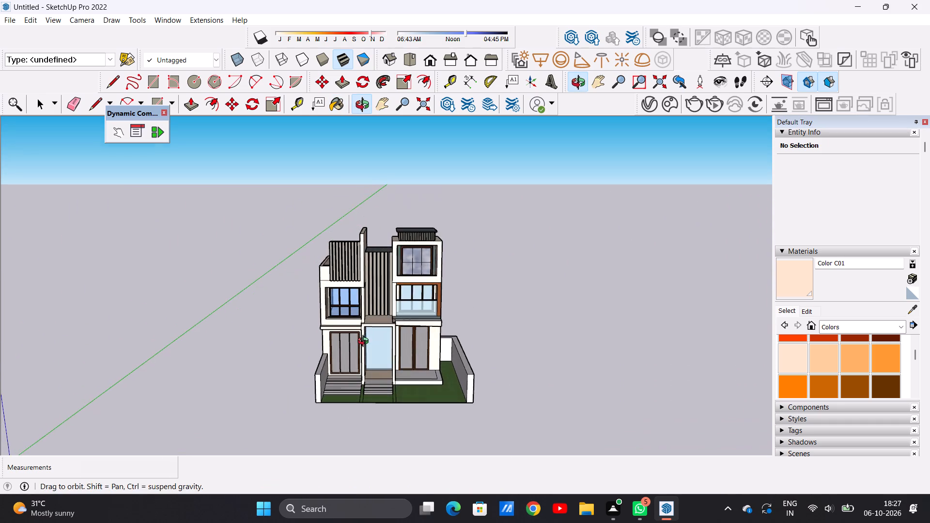
pyautogui.moveTo(365, 342); pyautogui.dragTo(365, 345, button='middle')
# Paint the white side and rear walls of the rooftop box under the flat roof with Formica Speckled Grey.
pyautogui.scroll(-5, 359, 297)
pyautogui.moveTo(418, 259); pyautogui.dragTo(235, 269, button='middle')
pyautogui.moveTo(457, 256); pyautogui.dragTo(396, 266, button='middle')
pyautogui.scroll(15, 411, 256)
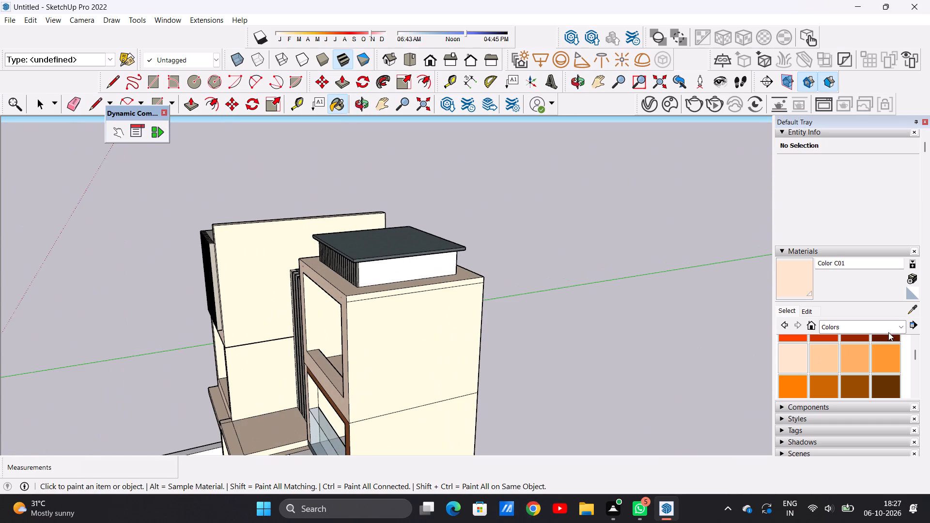
pyautogui.click(902, 323)
pyautogui.click(846, 443)
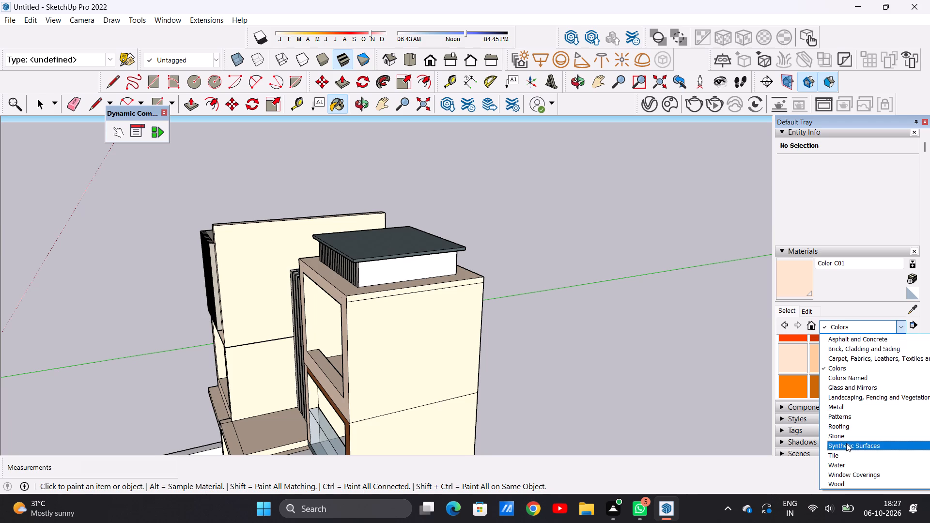
pyautogui.click(829, 382)
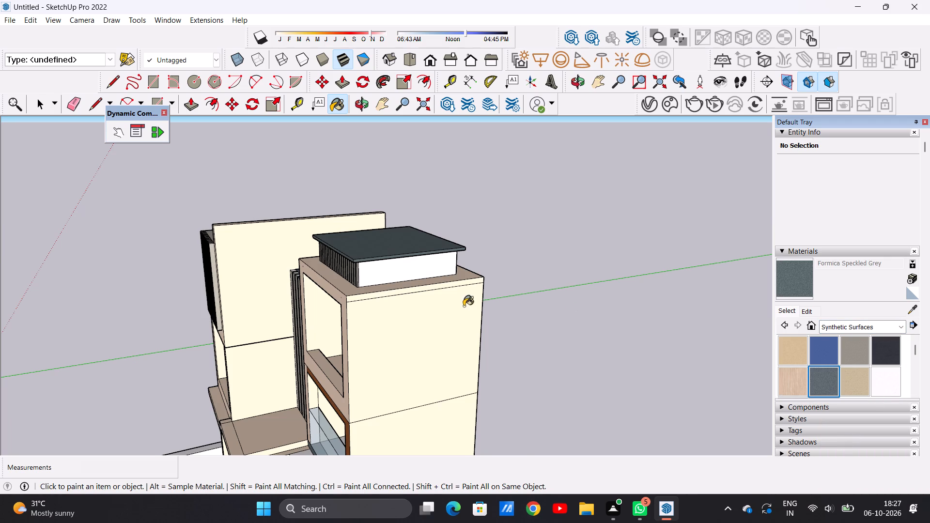
pyautogui.scroll(7, 417, 270)
pyautogui.click(417, 270)
pyautogui.moveTo(603, 268); pyautogui.dragTo(322, 278, button='middle')
pyautogui.scroll(3, 303, 262)
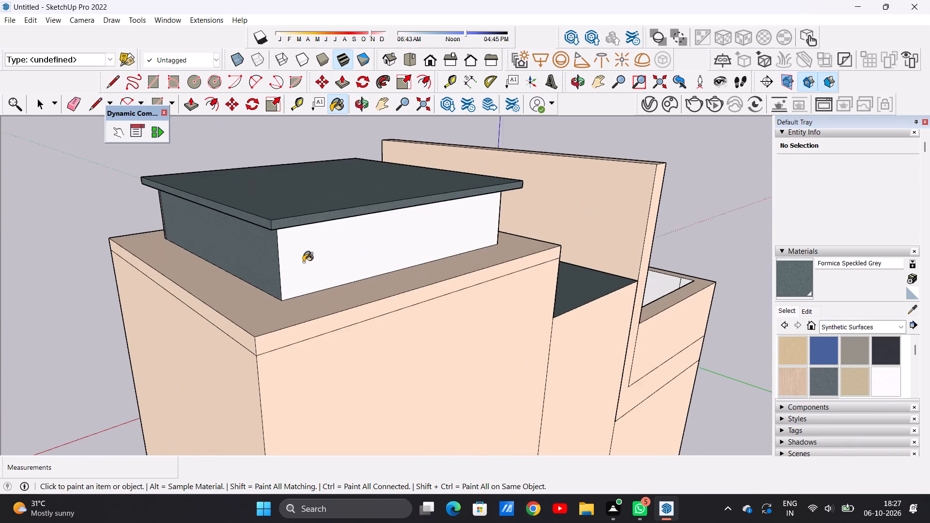
pyautogui.scroll(2, 303, 262)
pyautogui.click(304, 262)
pyautogui.scroll(-4, 334, 247)
pyautogui.moveTo(457, 264); pyautogui.dragTo(130, 274, button='middle')
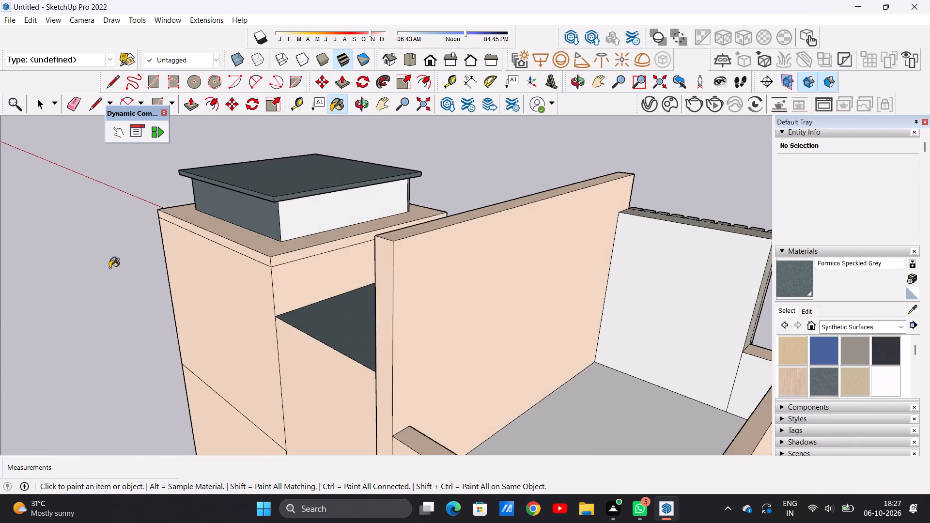
pyautogui.scroll(6, 278, 218)
pyautogui.click(317, 219)
pyautogui.press('space')
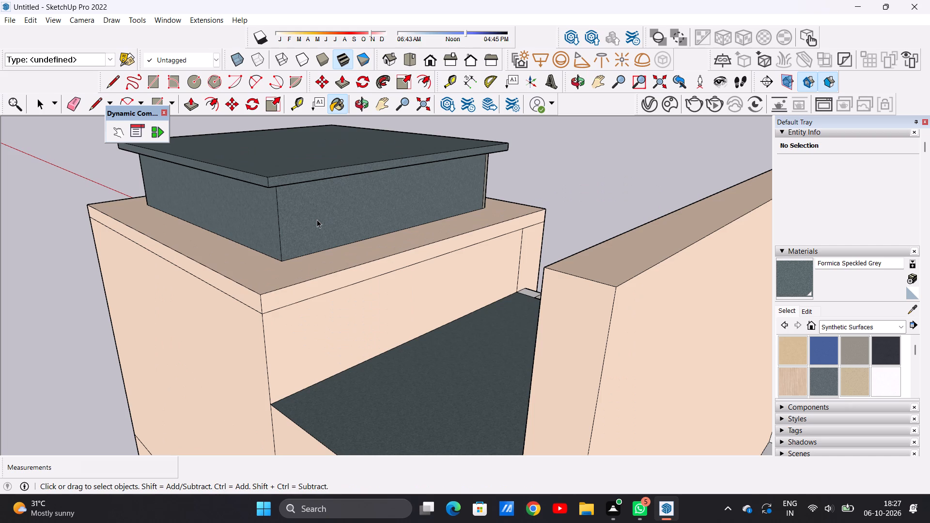
# Examine the front facade, the garden and the entrance steps for surfaces still without a material.
pyautogui.scroll(-15, 283, 250)
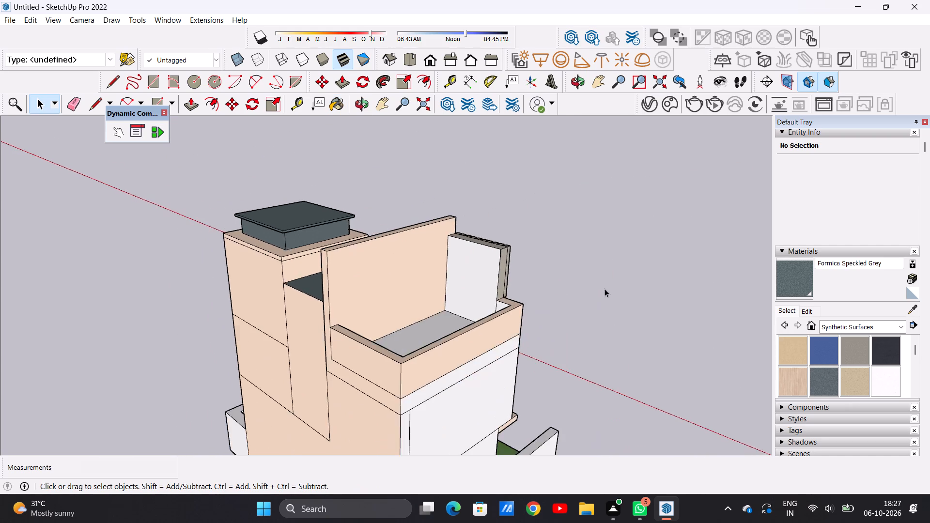
pyautogui.moveTo(604, 289); pyautogui.dragTo(136, 278, button='middle')
pyautogui.moveTo(500, 316); pyautogui.dragTo(442, 264, button='middle')
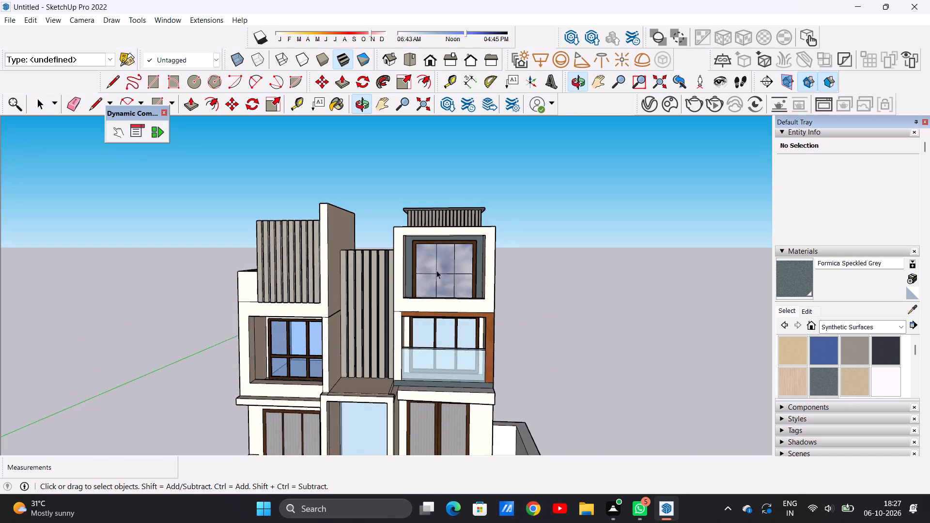
pyautogui.scroll(-12, 358, 286)
pyautogui.scroll(8, 362, 363)
pyautogui.scroll(-3, 387, 392)
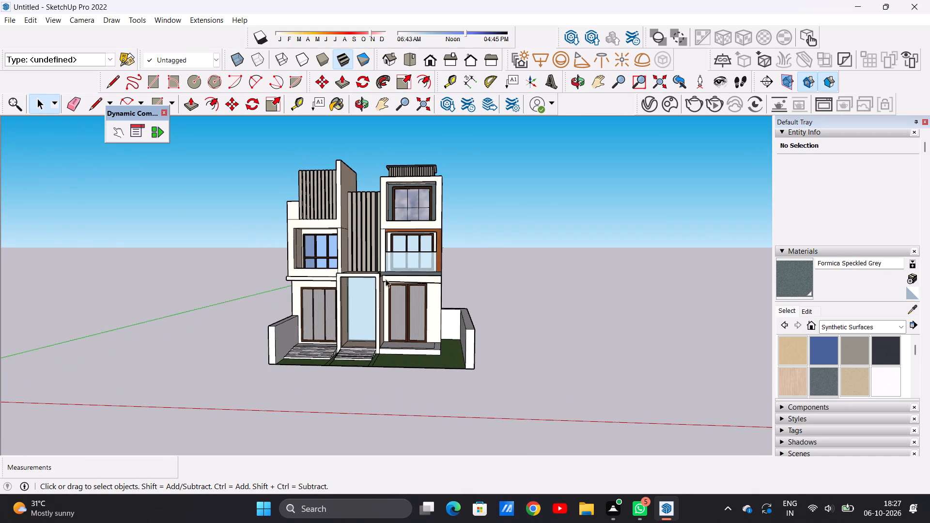
pyautogui.scroll(5, 358, 208)
pyautogui.moveTo(356, 213); pyautogui.dragTo(377, 222, button='middle')
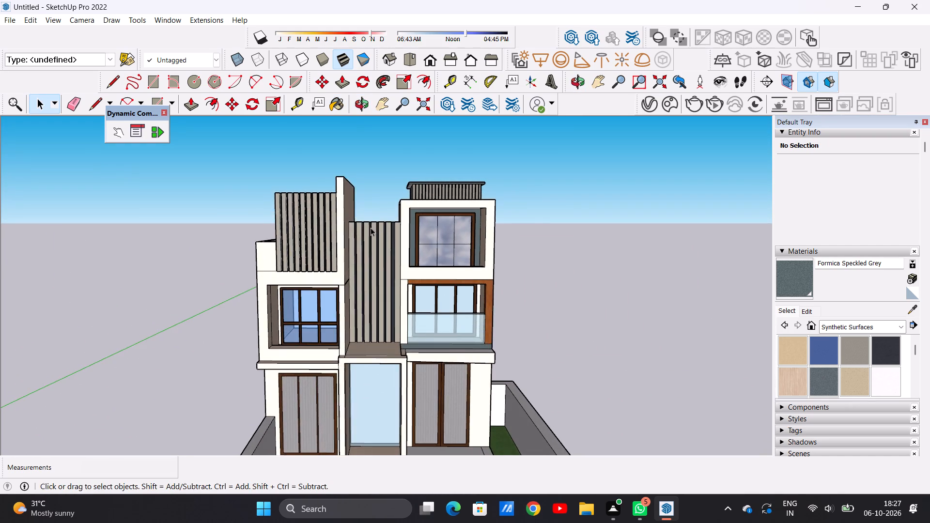
pyautogui.scroll(-5, 371, 228)
pyautogui.scroll(1, 393, 268)
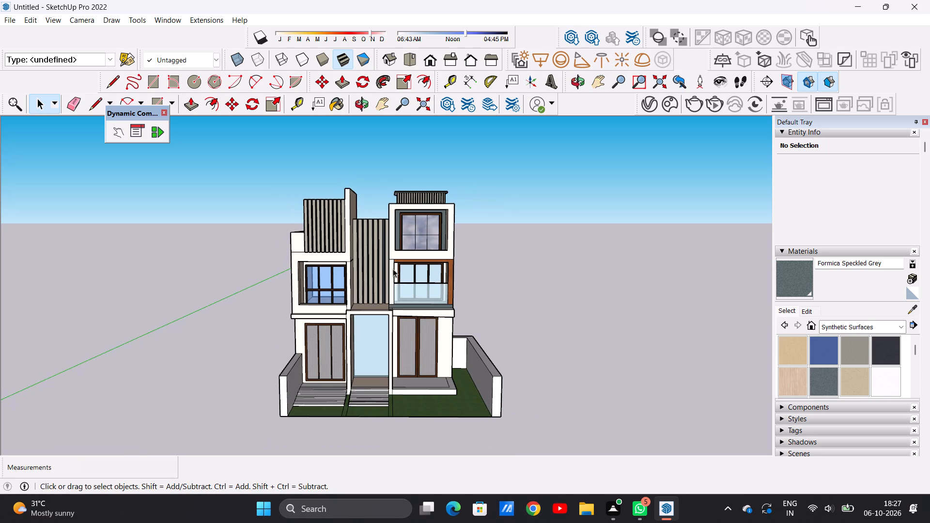
pyautogui.scroll(7, 328, 420)
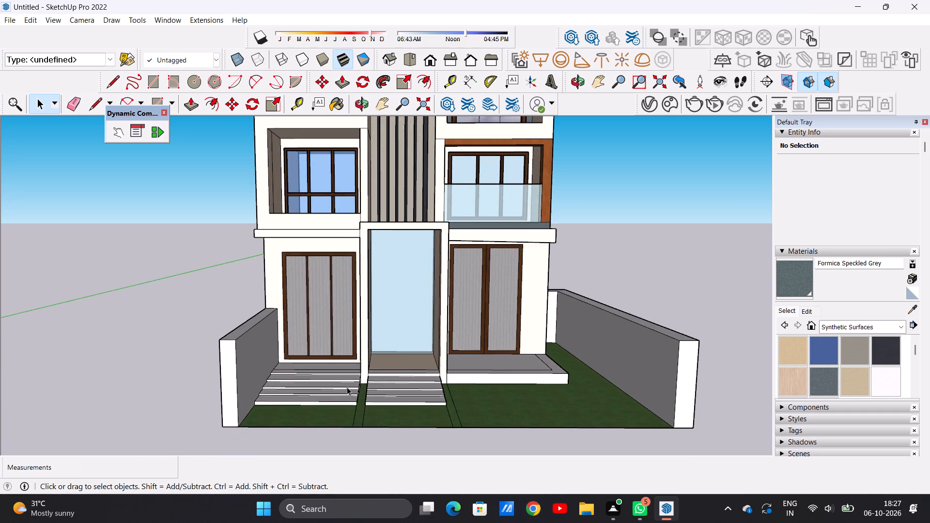
pyautogui.scroll(6, 347, 387)
pyautogui.scroll(-6, 362, 342)
pyautogui.moveTo(333, 344); pyautogui.dragTo(323, 421, button='middle')
pyautogui.scroll(-7, 339, 343)
pyautogui.moveTo(331, 377); pyautogui.dragTo(333, 421, button='middle')
pyautogui.scroll(4, 351, 366)
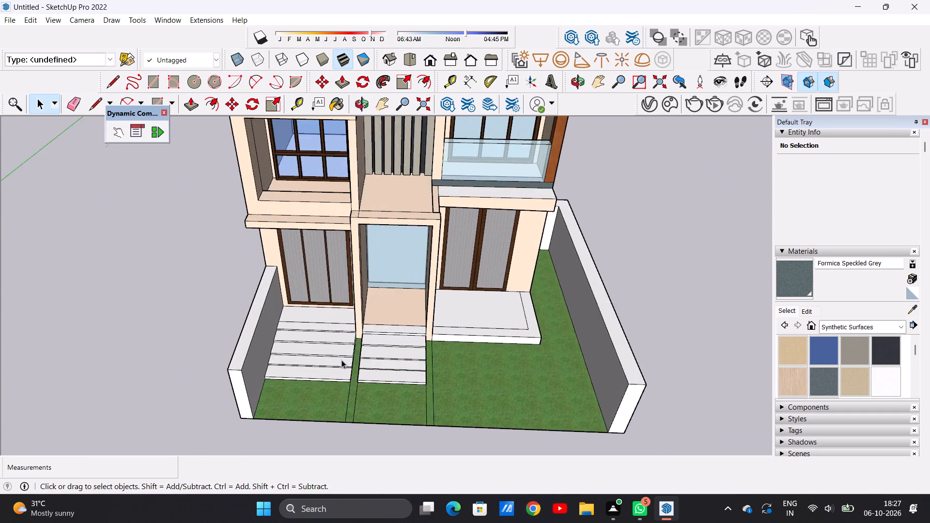
pyautogui.scroll(5, 341, 360)
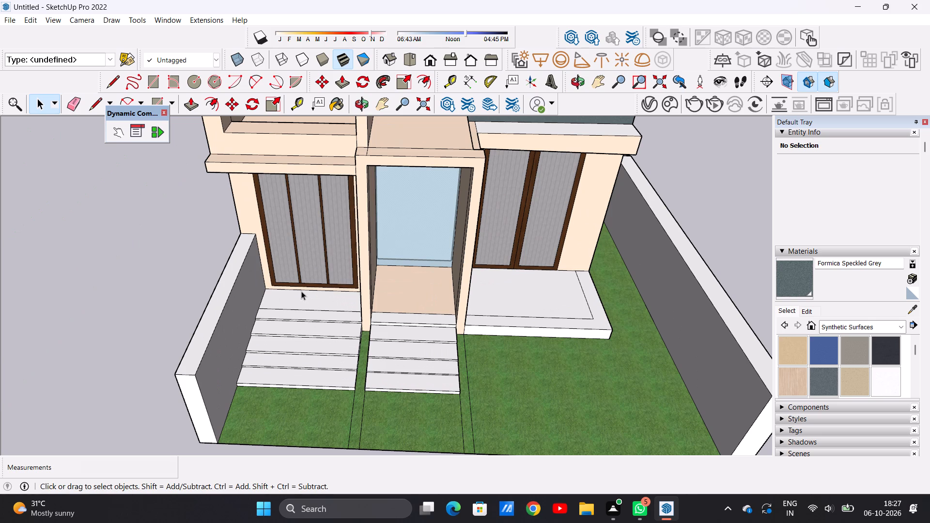
pyautogui.scroll(5, 295, 317)
pyautogui.scroll(-5, 339, 273)
pyautogui.moveTo(333, 285); pyautogui.dragTo(325, 324, button='middle')
pyautogui.scroll(3, 348, 297)
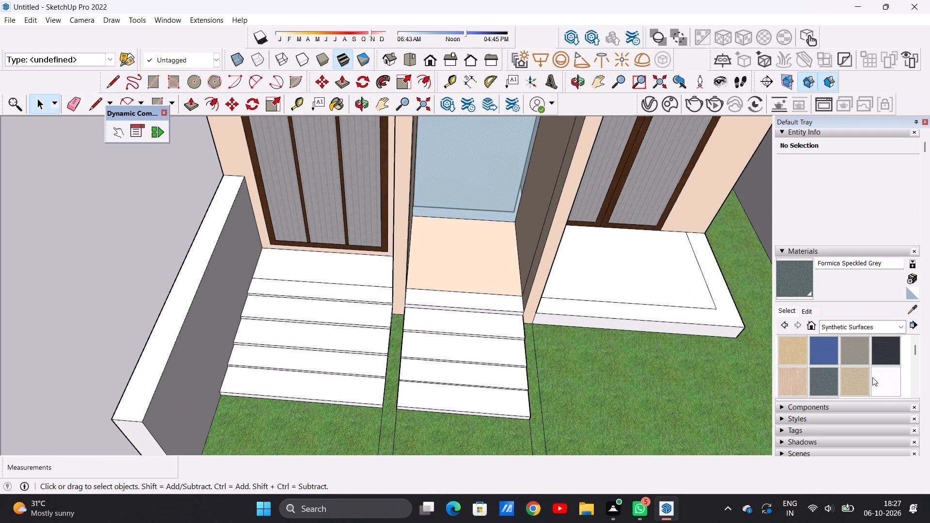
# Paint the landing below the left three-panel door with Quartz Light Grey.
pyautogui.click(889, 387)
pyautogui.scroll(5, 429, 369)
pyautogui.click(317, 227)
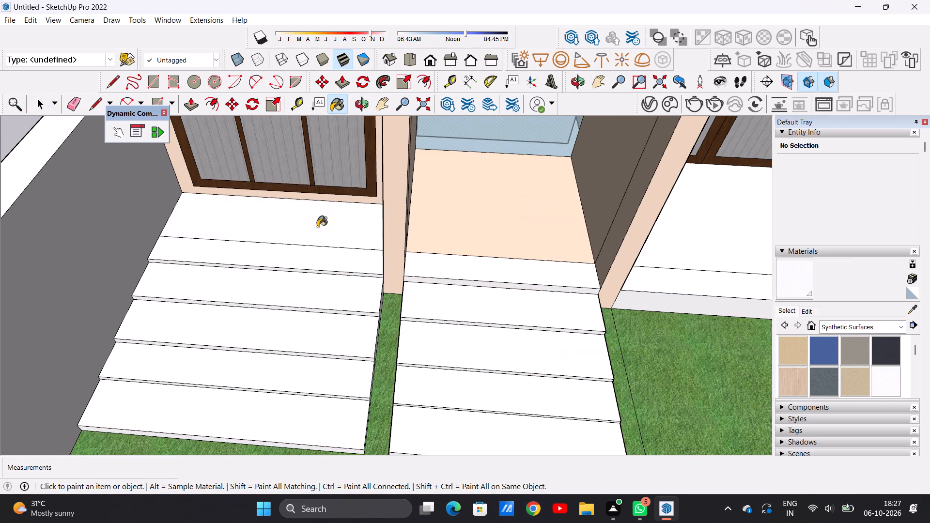
# Paint the landing below the left three-panel door and the top treads of both entrance stair flights with Terrazzo Tile Light.
pyautogui.scroll(-1, 852, 387)
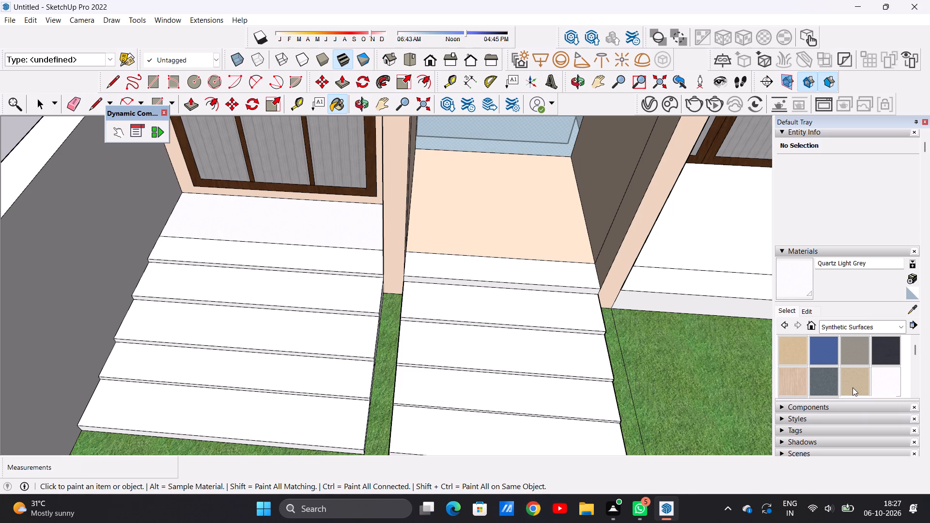
pyautogui.scroll(1, 852, 387)
pyautogui.scroll(-1, 852, 387)
pyautogui.click(817, 352)
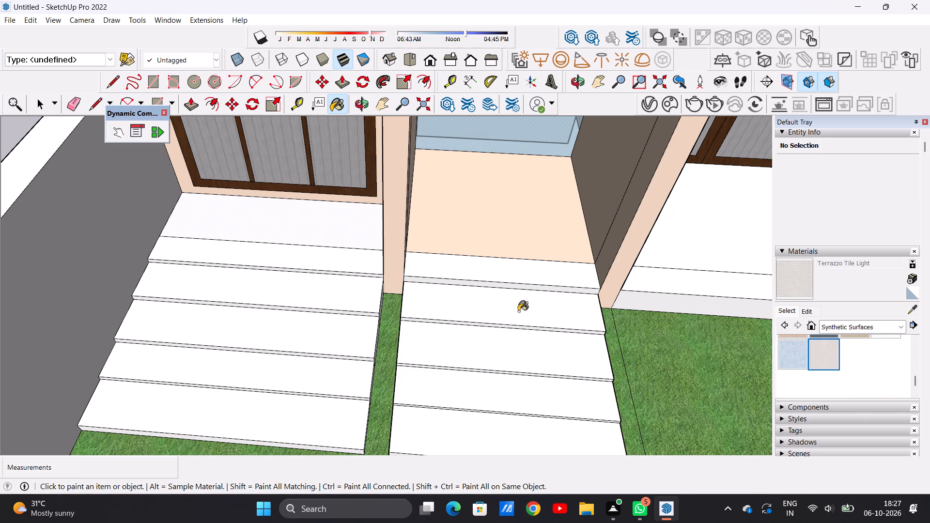
pyautogui.scroll(4, 413, 277)
pyautogui.click(277, 200)
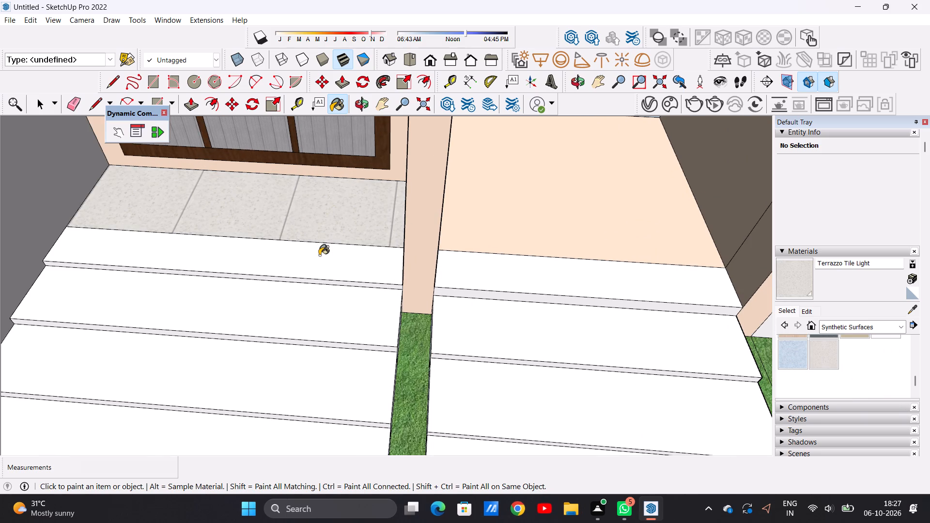
pyautogui.click(319, 255)
pyautogui.click(547, 286)
# Paint the top risers of both entrance stair flights with Terrazzo Tile Light.
pyautogui.scroll(5, 375, 286)
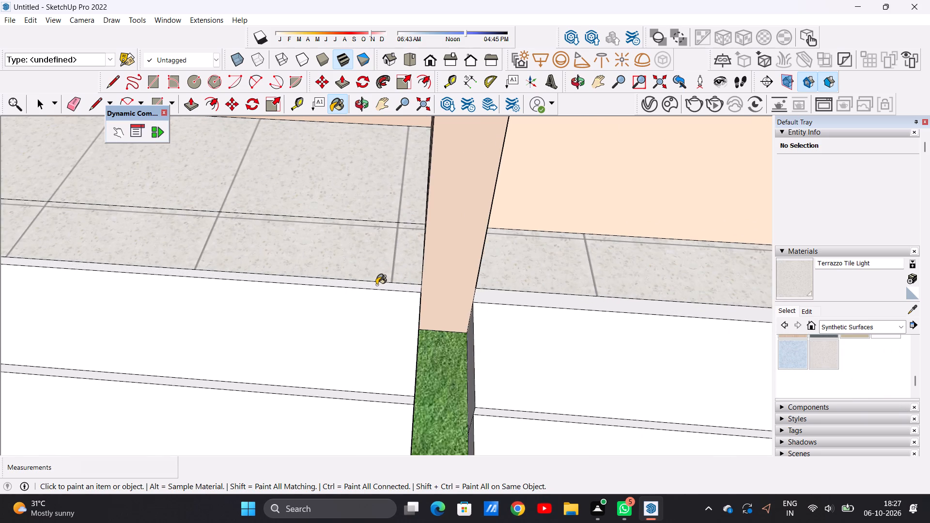
pyautogui.moveTo(377, 286); pyautogui.dragTo(386, 273, button='middle')
pyautogui.scroll(6, 383, 275)
pyautogui.click(389, 286)
pyautogui.click(599, 308)
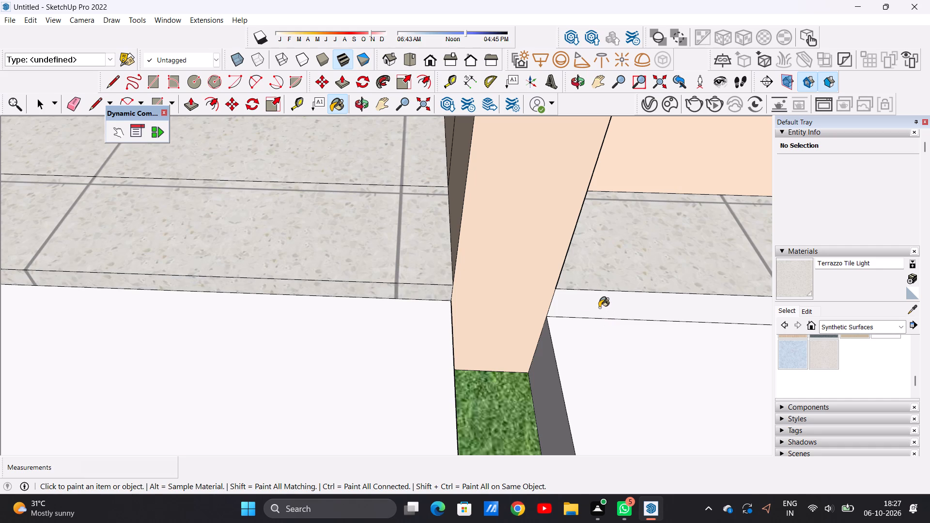
# Paint the top, border strip and front face of the porch slab below the right two-panel door with Terrazzo Tile Light.
pyautogui.scroll(-20, 369, 299)
pyautogui.scroll(-6, 369, 299)
pyautogui.scroll(-1, 579, 276)
pyautogui.scroll(7, 577, 272)
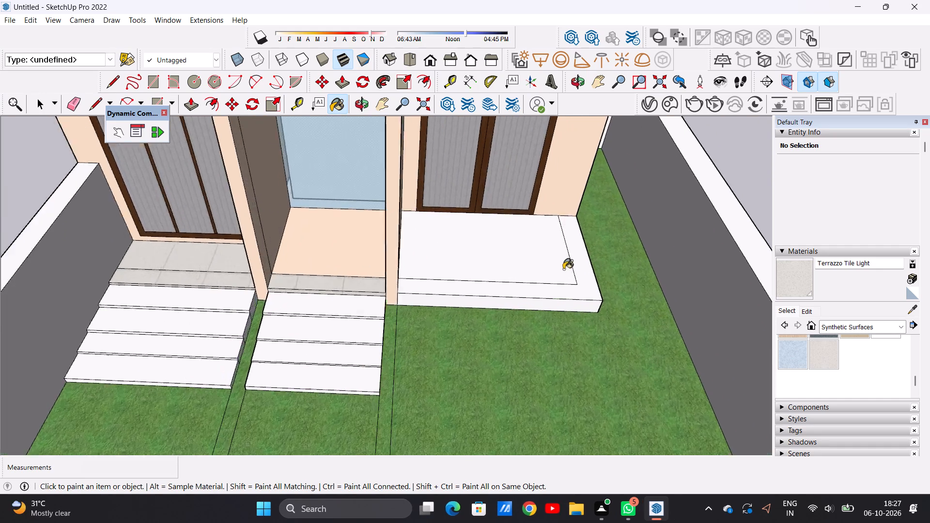
pyautogui.scroll(3, 563, 269)
pyautogui.click(523, 270)
pyautogui.click(599, 311)
pyautogui.scroll(-4, 533, 274)
pyautogui.moveTo(546, 345); pyautogui.dragTo(551, 316, button='middle')
pyautogui.scroll(6, 557, 310)
pyautogui.click(557, 310)
pyautogui.scroll(-5, 527, 294)
# Paint the right porch slab's side face and the adjoining ground-floor side wall with Terrazzo Tile Light.
pyautogui.moveTo(608, 288); pyautogui.dragTo(454, 293, button='middle')
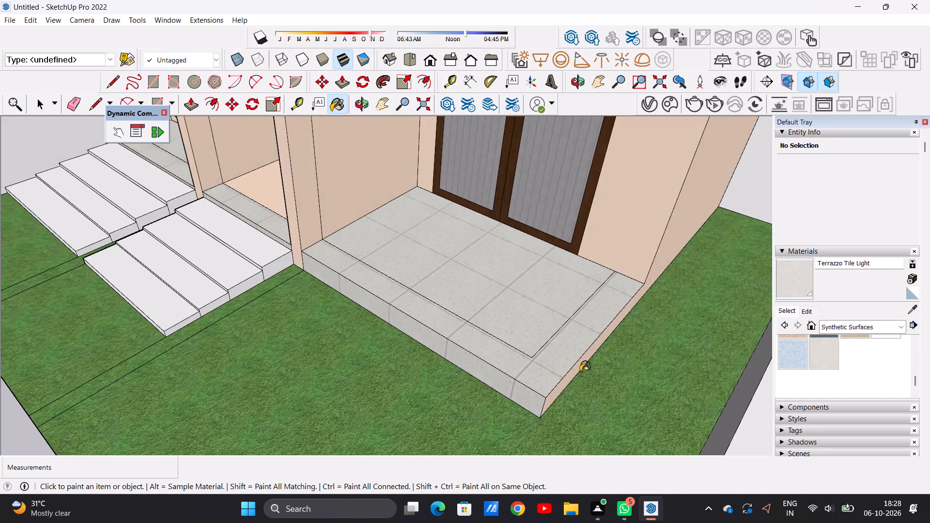
pyautogui.scroll(6, 606, 404)
pyautogui.click(509, 391)
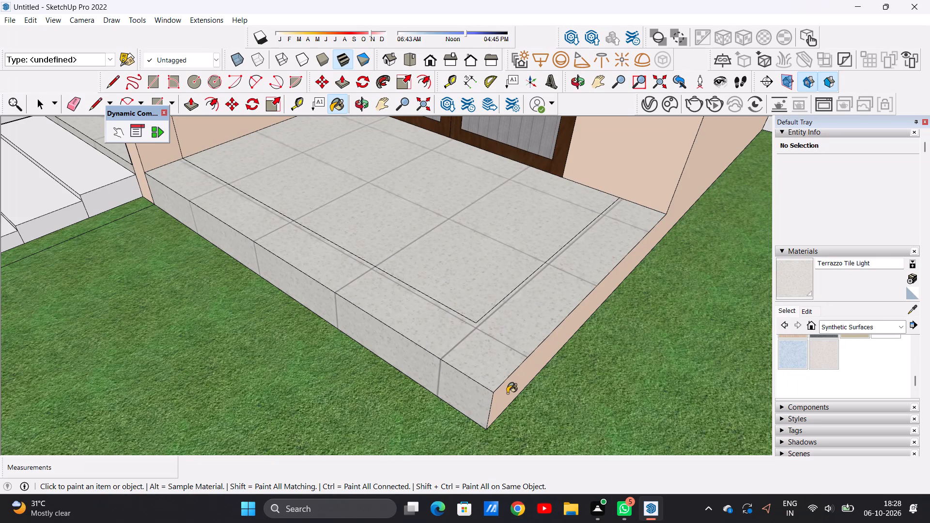
pyautogui.press('space')
pyautogui.scroll(-11, 541, 333)
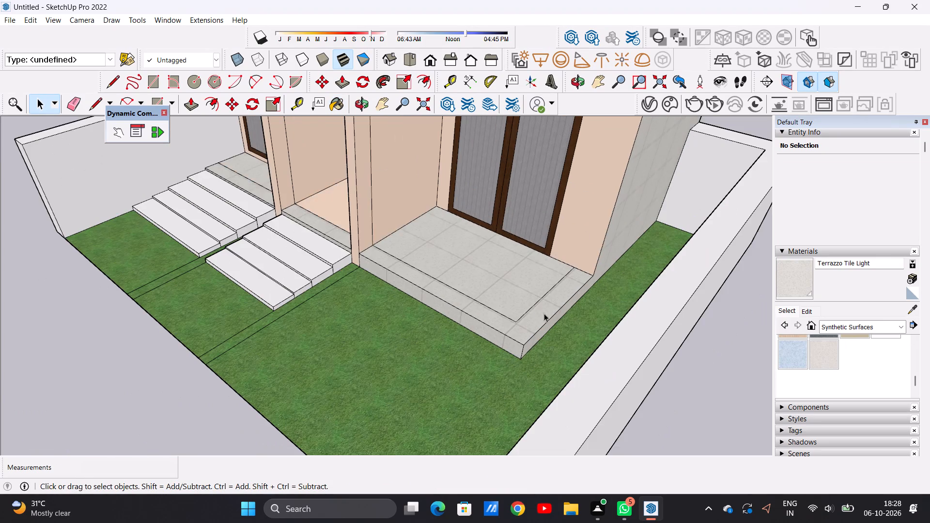
pyautogui.scroll(-9, 544, 318)
# Paint the top of the canopy above the right two-panel door with Color C01.
pyautogui.moveTo(544, 318); pyautogui.dragTo(382, 270, button='middle')
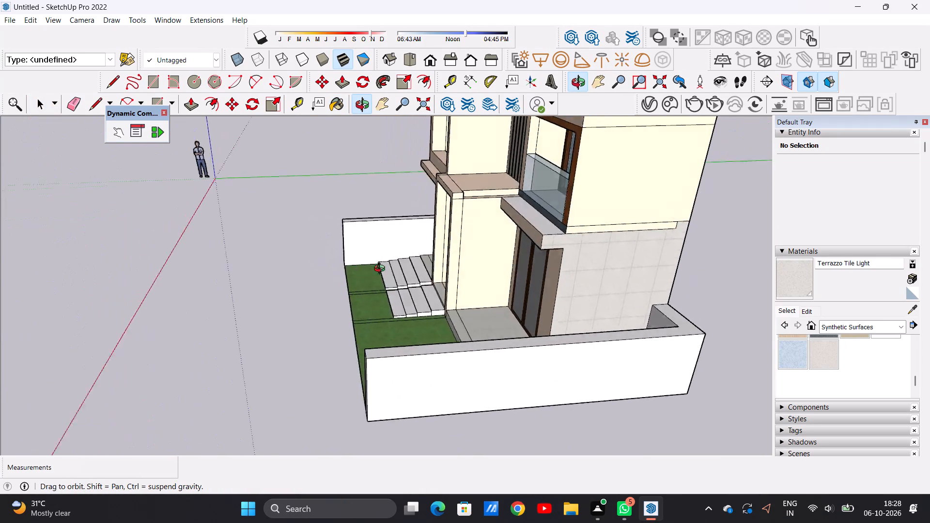
pyautogui.moveTo(382, 270); pyautogui.dragTo(609, 279, button='middle')
pyautogui.moveTo(559, 243); pyautogui.dragTo(546, 313, button='middle')
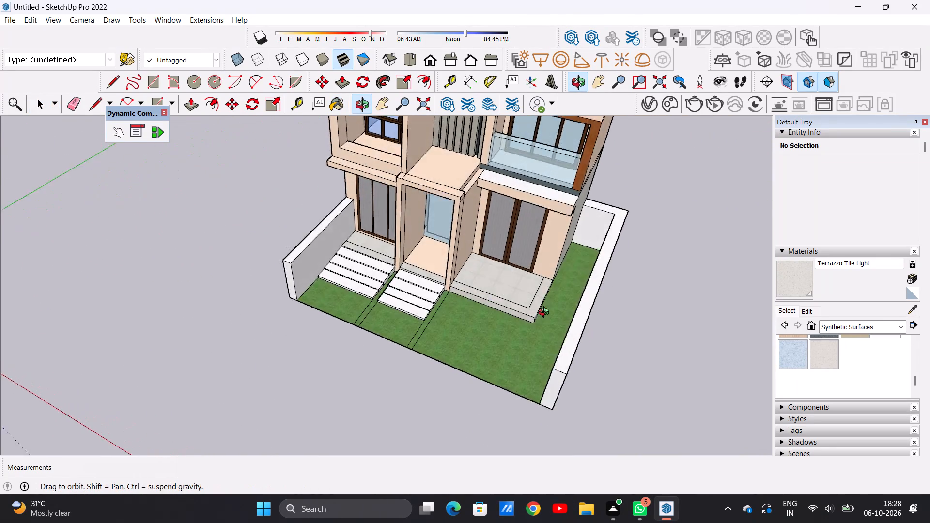
pyautogui.moveTo(546, 313); pyautogui.dragTo(546, 355, button='middle')
pyautogui.scroll(7, 559, 214)
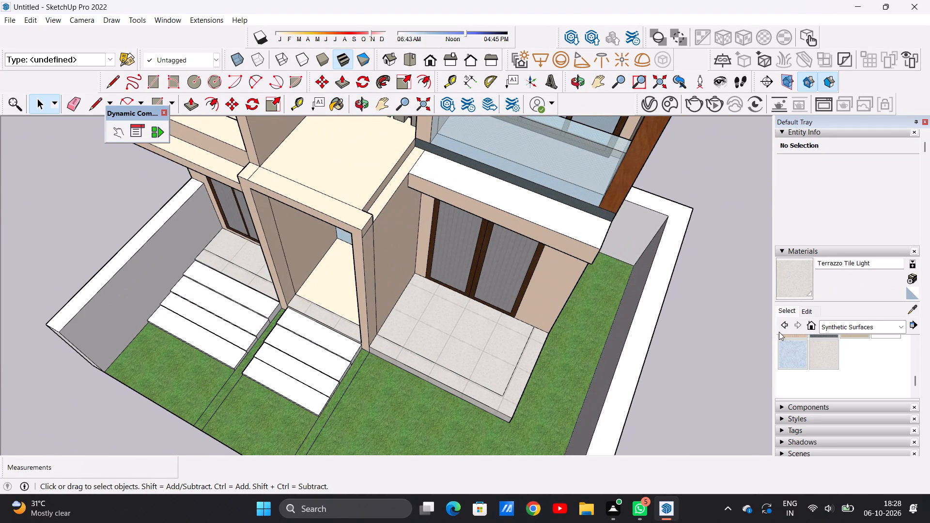
pyautogui.click(900, 327)
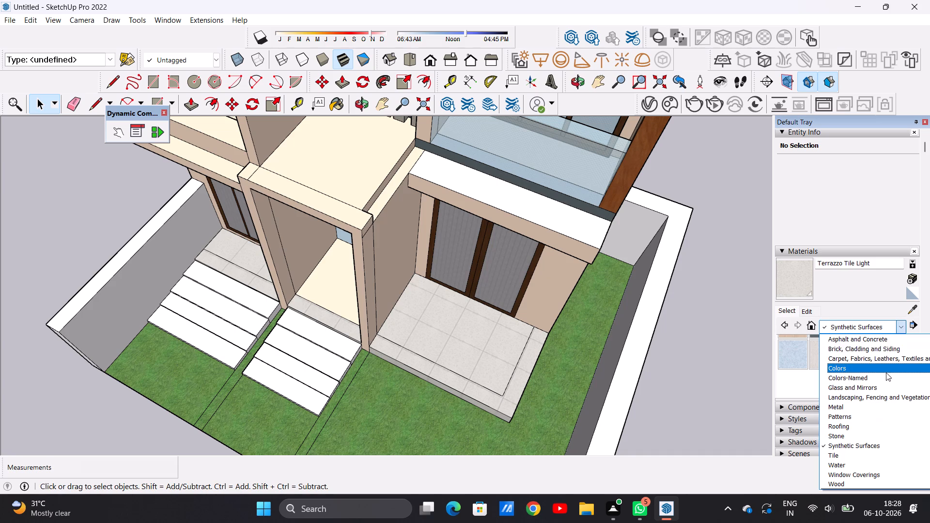
pyautogui.click(882, 372)
pyautogui.scroll(-2, 844, 359)
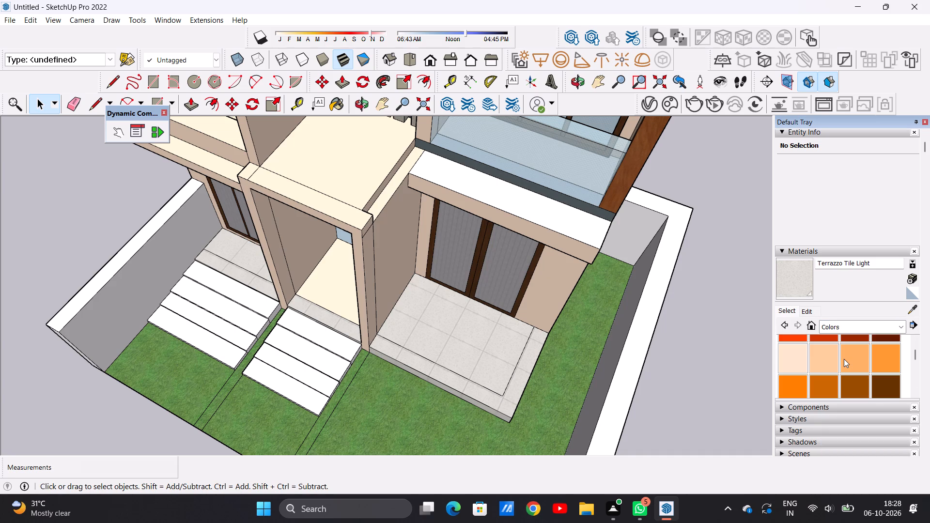
pyautogui.click(799, 351)
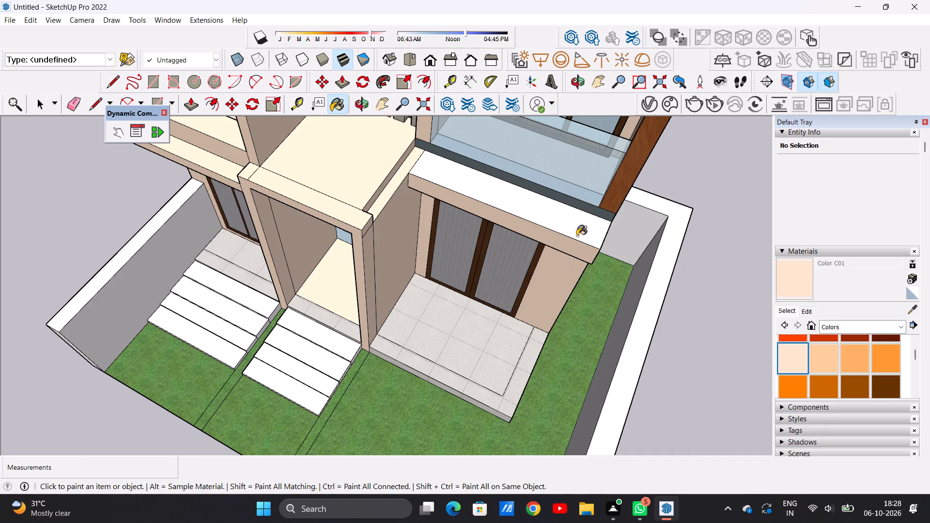
pyautogui.click(577, 236)
pyautogui.press('space')
# Examine the house in front view and from its left side for surfaces still without a material.
pyautogui.scroll(-9, 581, 234)
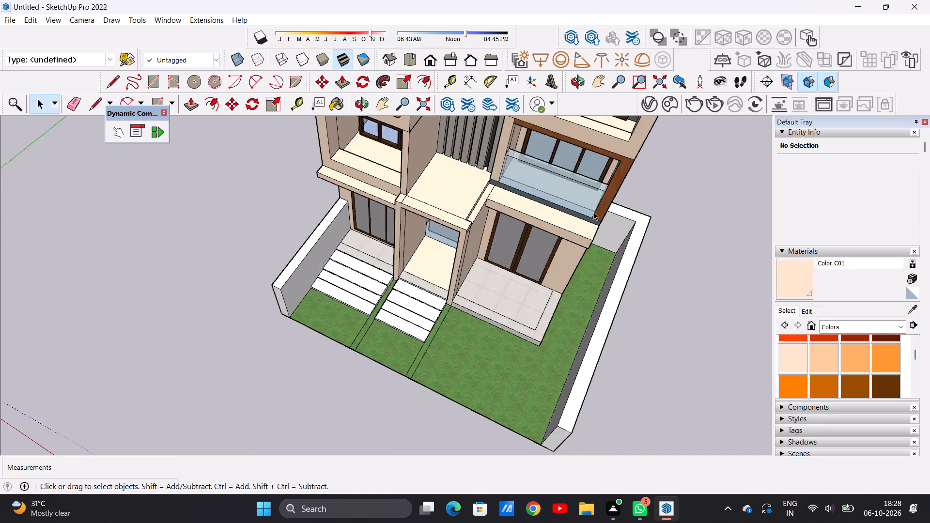
pyautogui.scroll(-4, 593, 212)
pyautogui.moveTo(567, 289); pyautogui.dragTo(621, 213, button='middle')
pyautogui.scroll(-9, 512, 274)
pyautogui.moveTo(518, 264); pyautogui.dragTo(525, 210, button='middle')
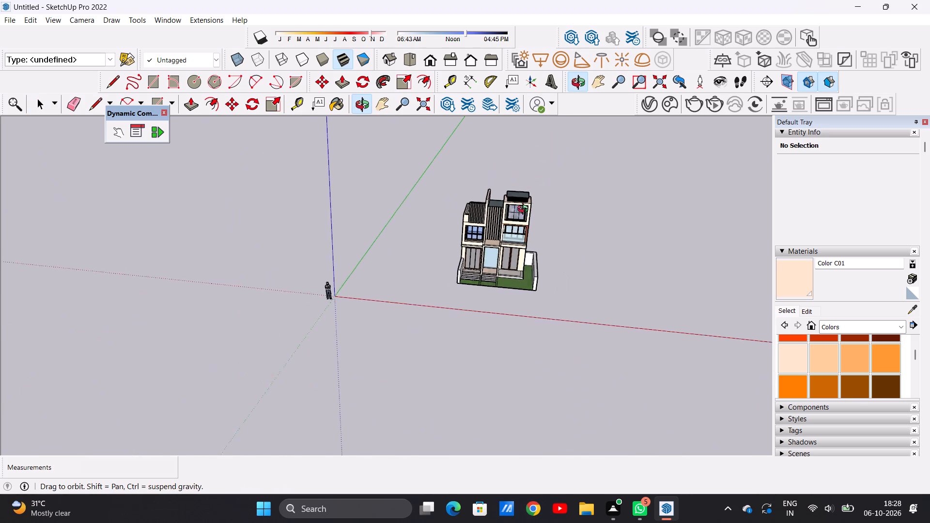
pyautogui.moveTo(525, 210); pyautogui.dragTo(539, 170, button='middle')
pyautogui.scroll(10, 492, 277)
pyautogui.scroll(-4, 441, 307)
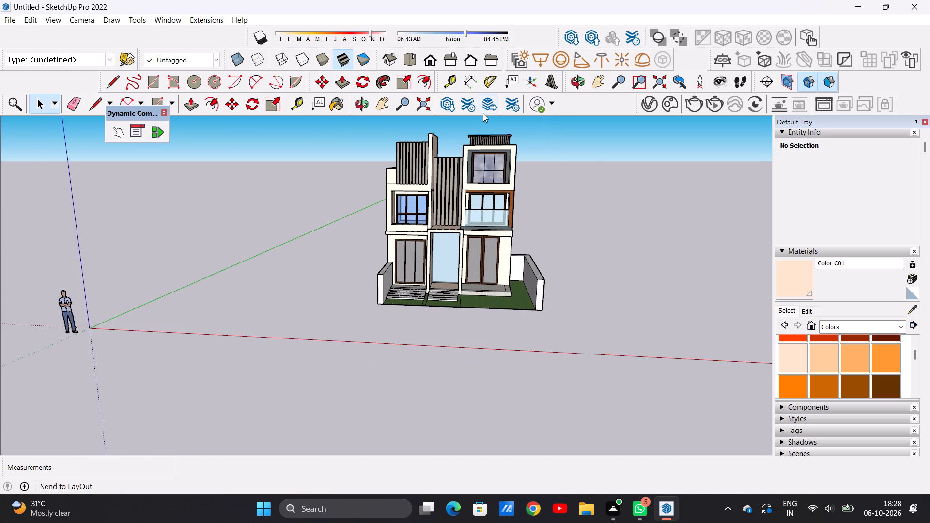
pyautogui.click(432, 59)
pyautogui.scroll(3, 610, 260)
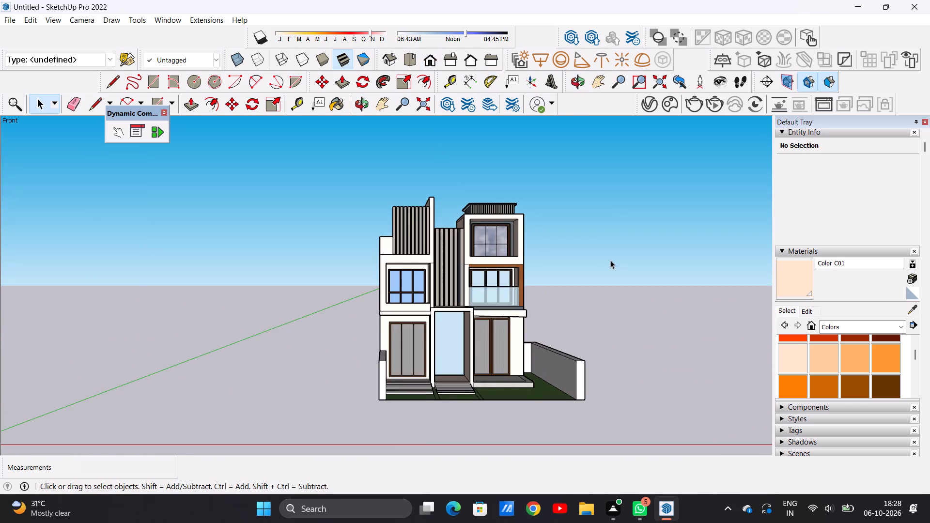
pyautogui.moveTo(610, 260); pyautogui.dragTo(724, 276, button='middle')
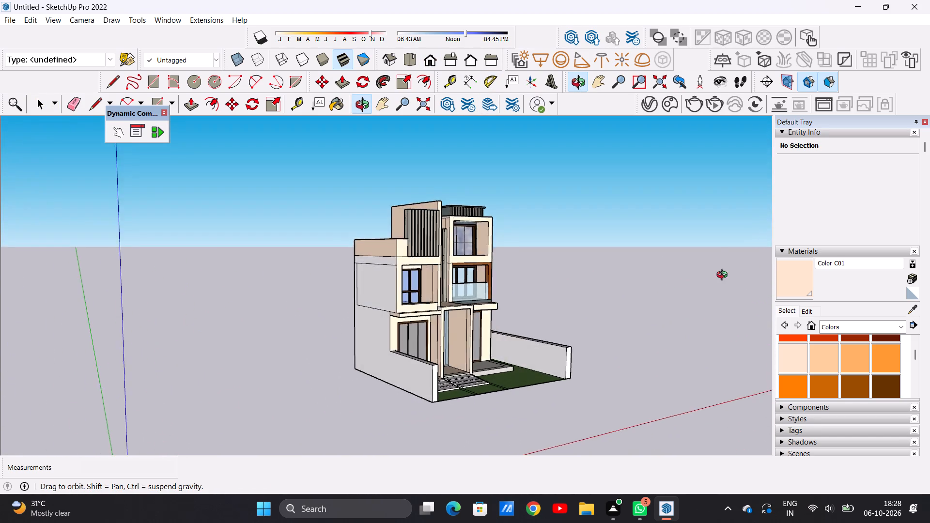
pyautogui.moveTo(724, 276); pyautogui.dragTo(746, 270, button='middle')
# Paint the ground-floor wall on the house's left side with Terrazzo Tile Light.
pyautogui.scroll(5, 453, 369)
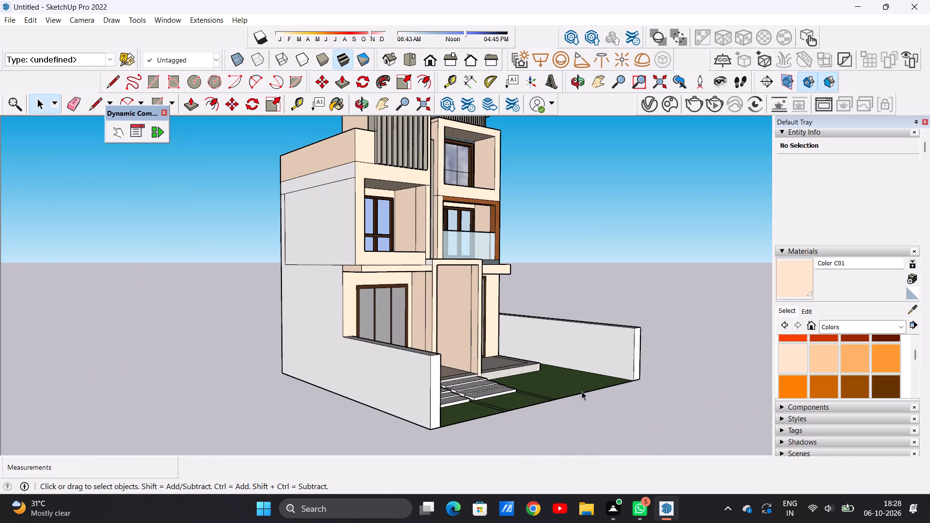
pyautogui.click(899, 330)
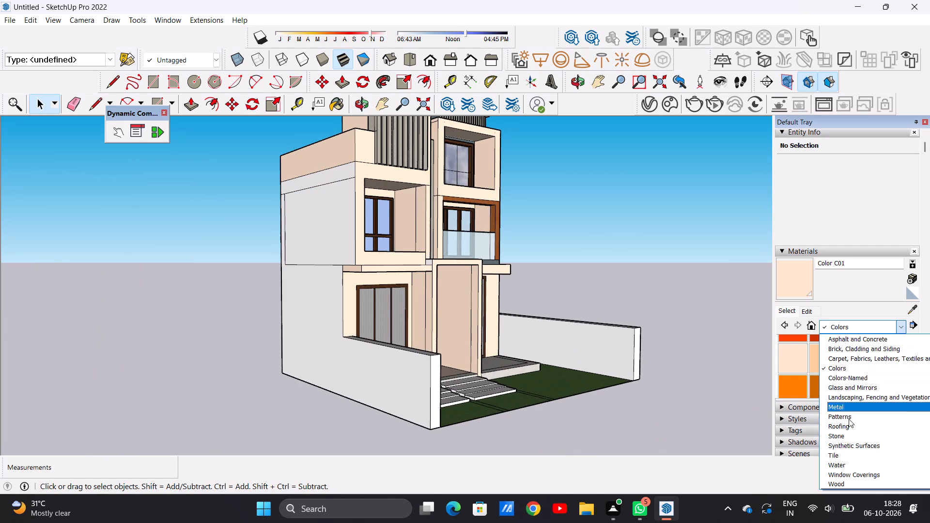
pyautogui.click(844, 447)
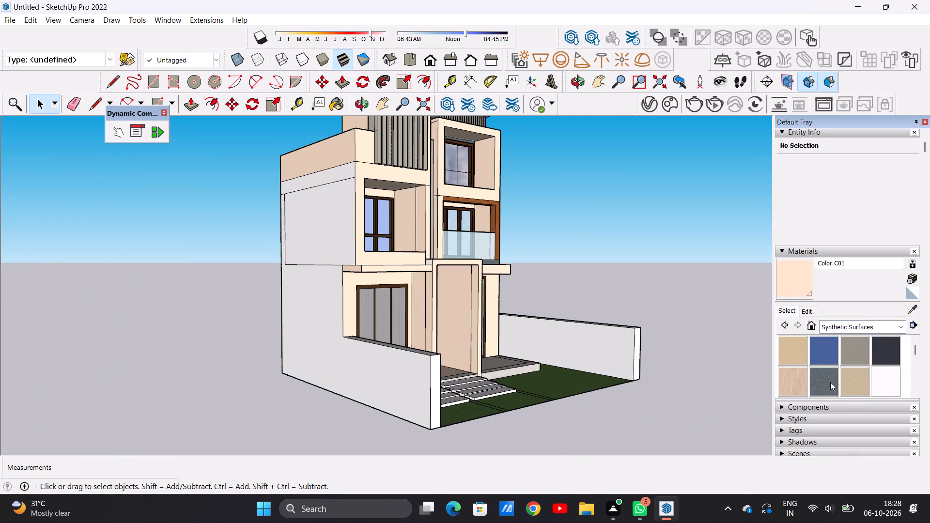
pyautogui.scroll(-1, 823, 372)
pyautogui.click(820, 363)
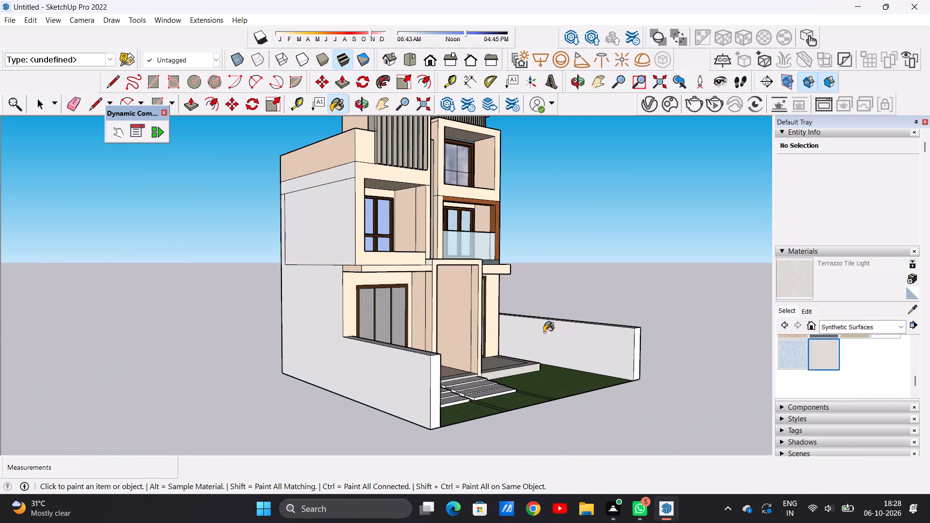
pyautogui.scroll(5, 331, 358)
pyautogui.click(331, 361)
pyautogui.scroll(-11, 331, 362)
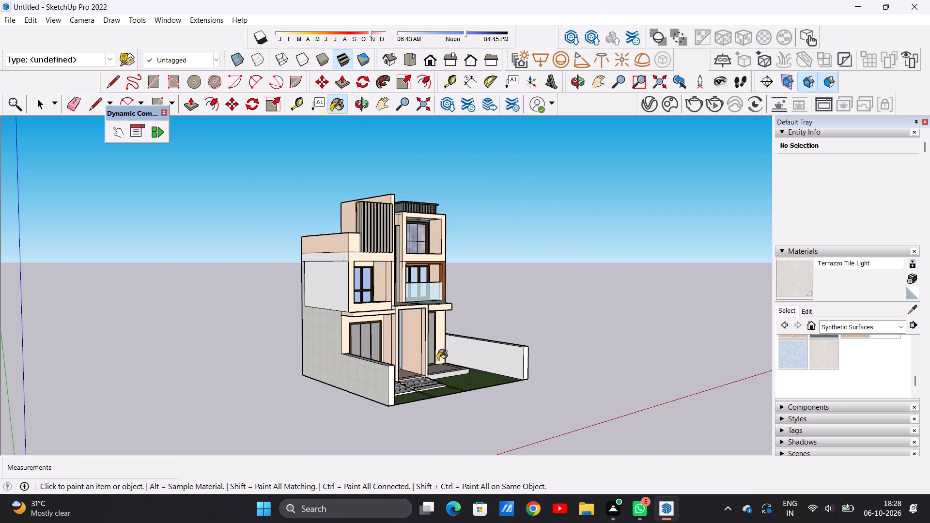
# Paint the large first-floor panel and the band above it on the left side wall with Color C01.
pyautogui.moveTo(437, 360); pyautogui.dragTo(140, 358, button='middle')
pyautogui.moveTo(176, 359); pyautogui.dragTo(450, 382, button='middle')
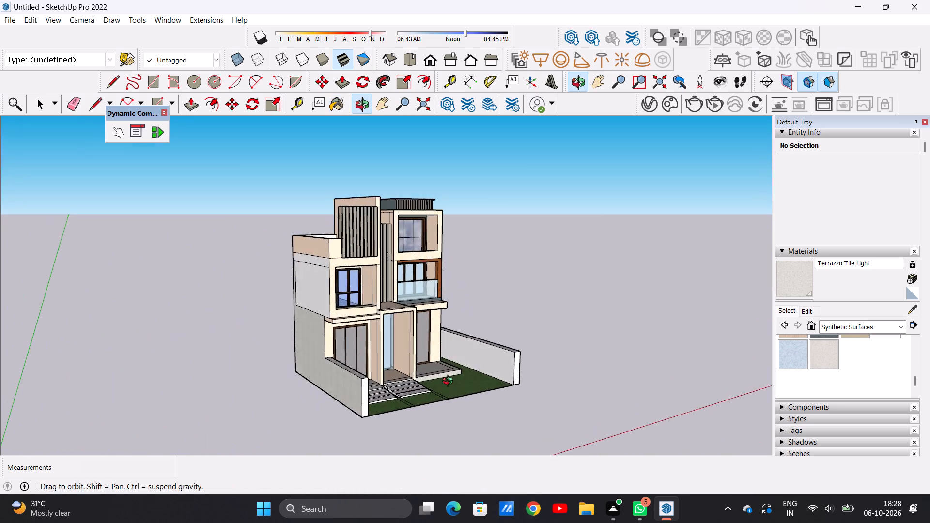
pyautogui.moveTo(450, 382); pyautogui.dragTo(449, 382, button='middle')
pyautogui.scroll(5, 322, 306)
pyautogui.moveTo(319, 308); pyautogui.dragTo(452, 334, button='middle')
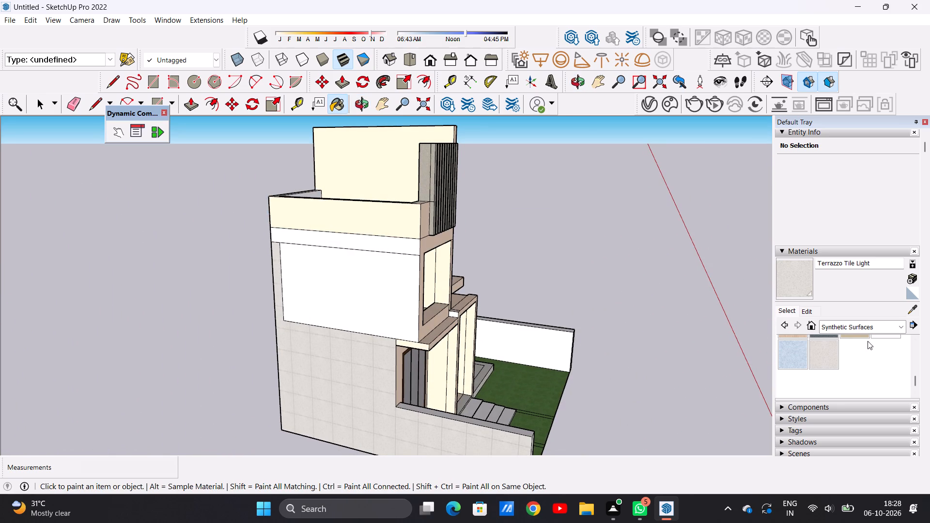
pyautogui.click(896, 324)
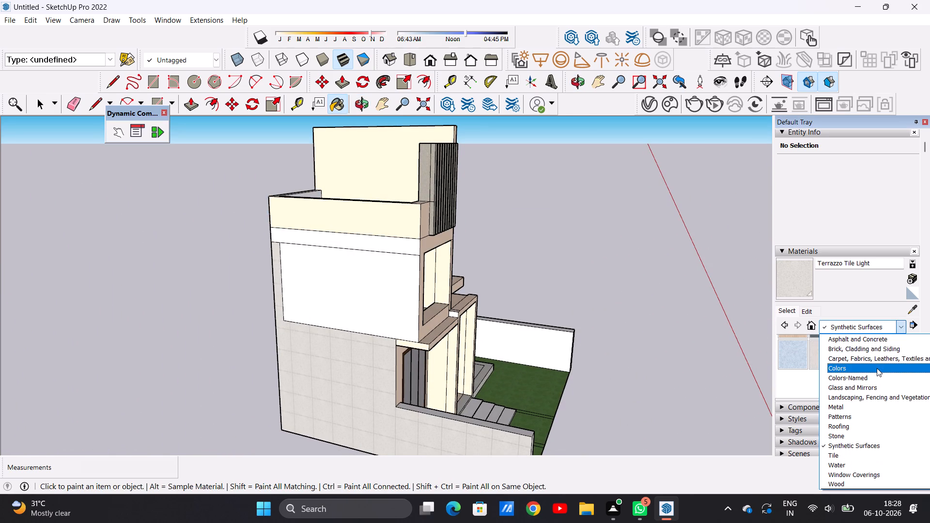
pyautogui.click(877, 368)
pyautogui.scroll(-1, 844, 368)
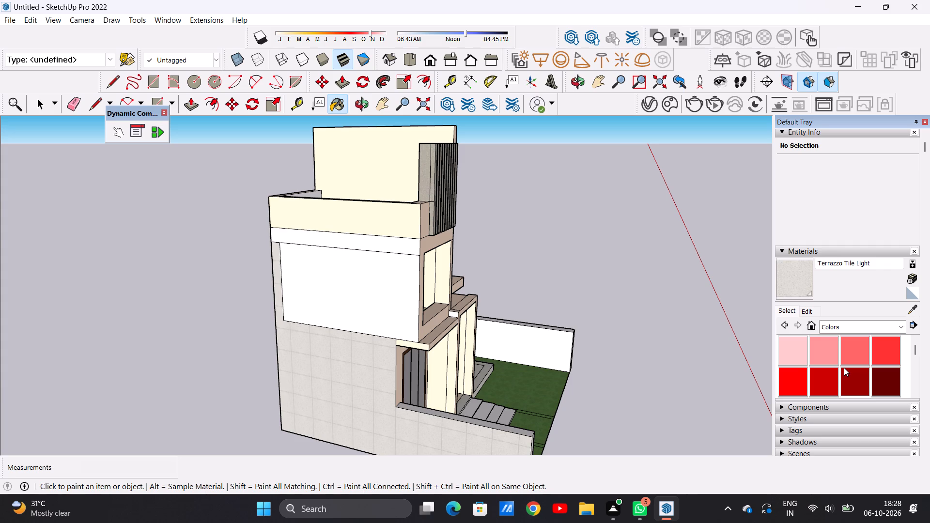
pyautogui.scroll(-2, 844, 368)
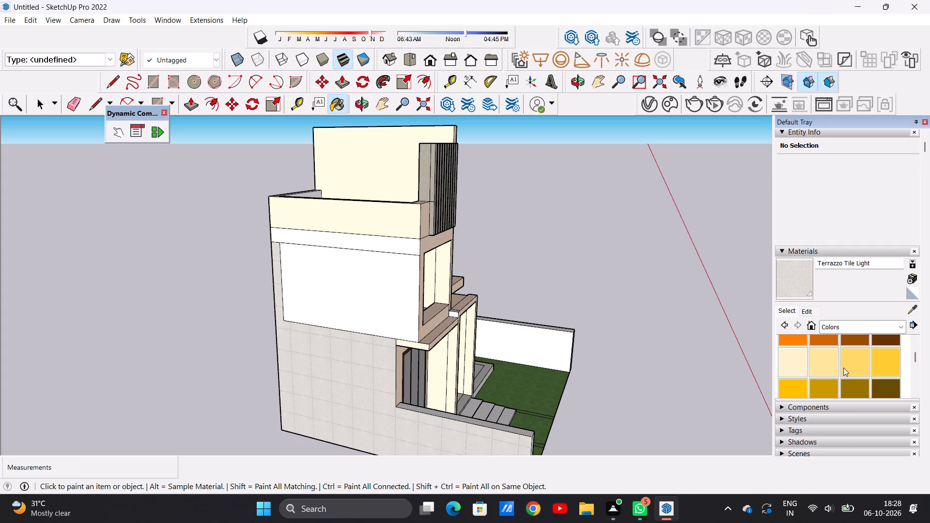
pyautogui.scroll(1, 843, 368)
pyautogui.click(788, 361)
pyautogui.scroll(5, 407, 256)
pyautogui.click(388, 289)
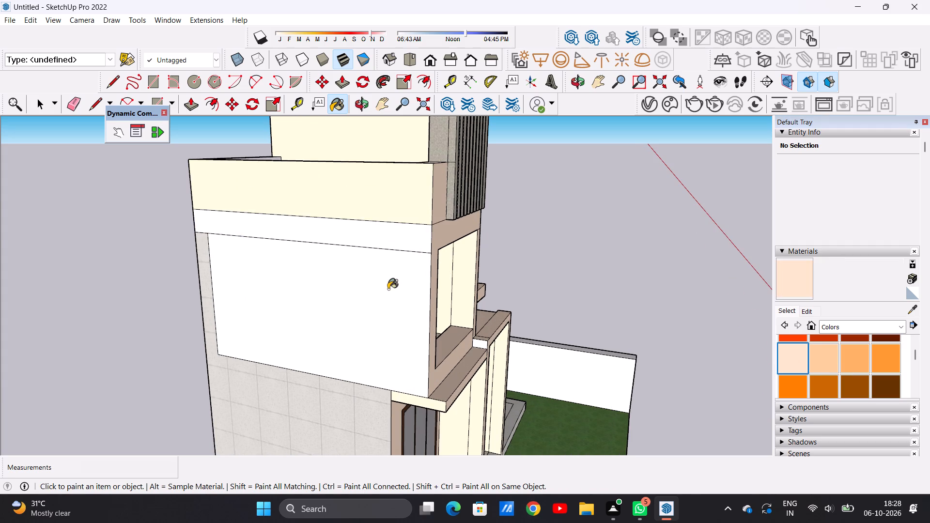
pyautogui.click(397, 239)
# Examine the rear, front facade and right side of the house for surfaces still without a material.
pyautogui.moveTo(326, 262); pyautogui.dragTo(515, 274, button='middle')
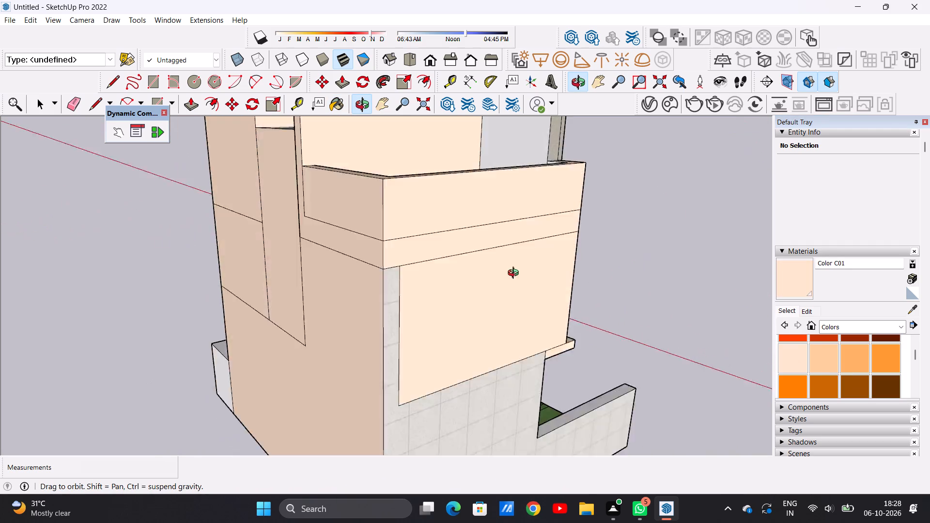
pyautogui.moveTo(515, 274); pyautogui.dragTo(294, 261, button='middle')
pyautogui.moveTo(507, 266); pyautogui.dragTo(286, 264, button='middle')
pyautogui.scroll(-6, 341, 261)
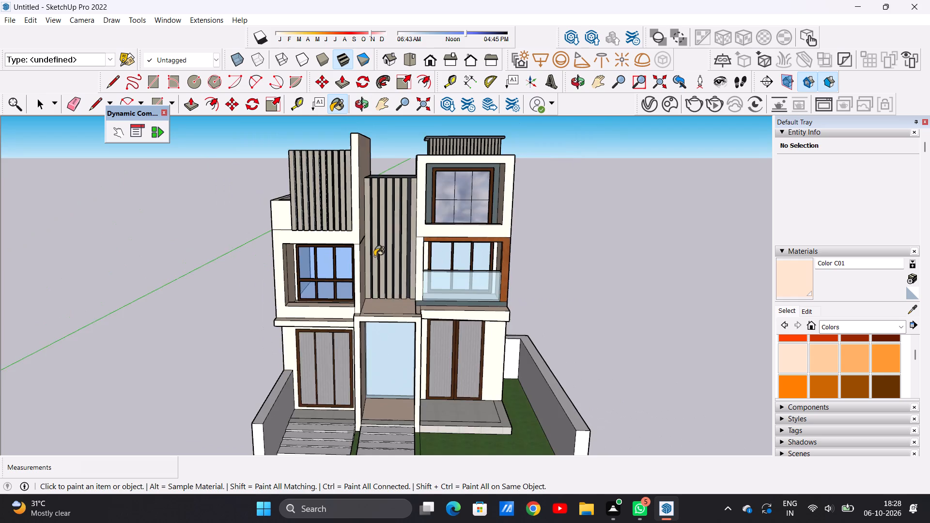
pyautogui.scroll(-6, 374, 256)
pyautogui.moveTo(615, 253); pyautogui.dragTo(449, 287, button='middle')
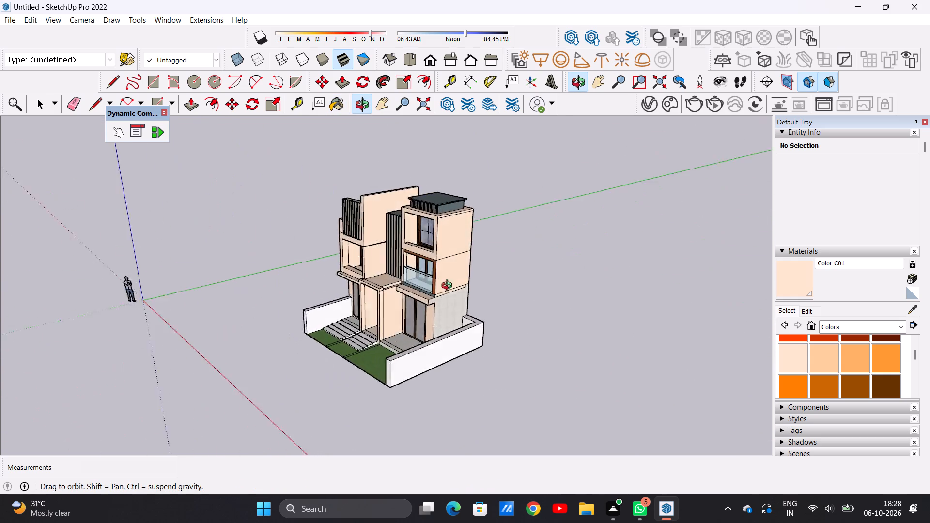
pyautogui.moveTo(449, 287); pyautogui.dragTo(574, 265, button='middle')
pyautogui.moveTo(326, 358); pyautogui.dragTo(363, 347, button='middle')
pyautogui.scroll(2, 388, 293)
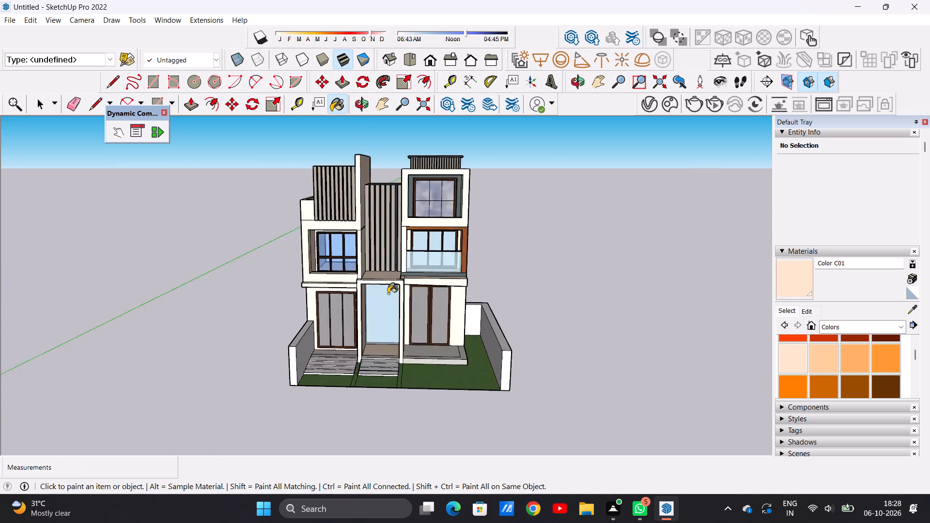
pyautogui.scroll(4, 388, 293)
pyautogui.moveTo(389, 358); pyautogui.dragTo(390, 336, button='middle')
pyautogui.scroll(-13, 349, 343)
pyautogui.scroll(3, 397, 284)
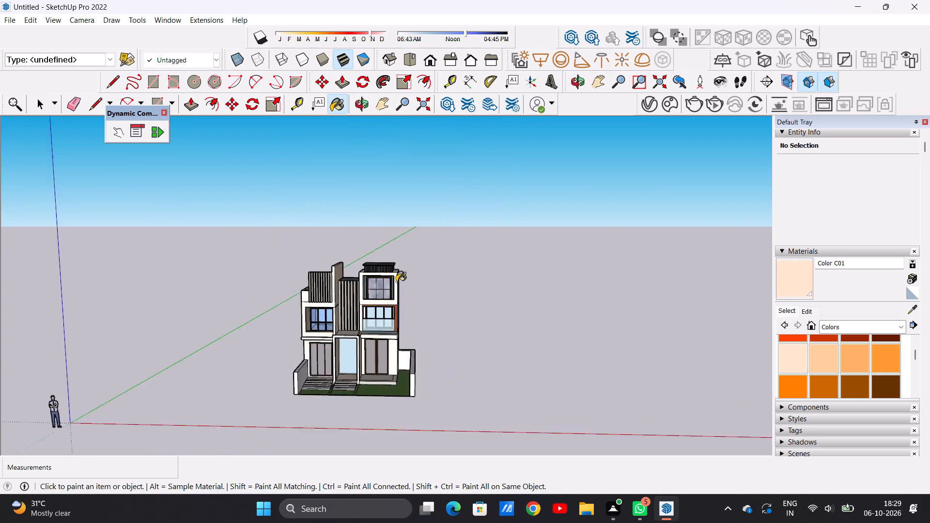
pyautogui.scroll(9, 396, 282)
pyautogui.scroll(-4, 389, 269)
pyautogui.press('space')
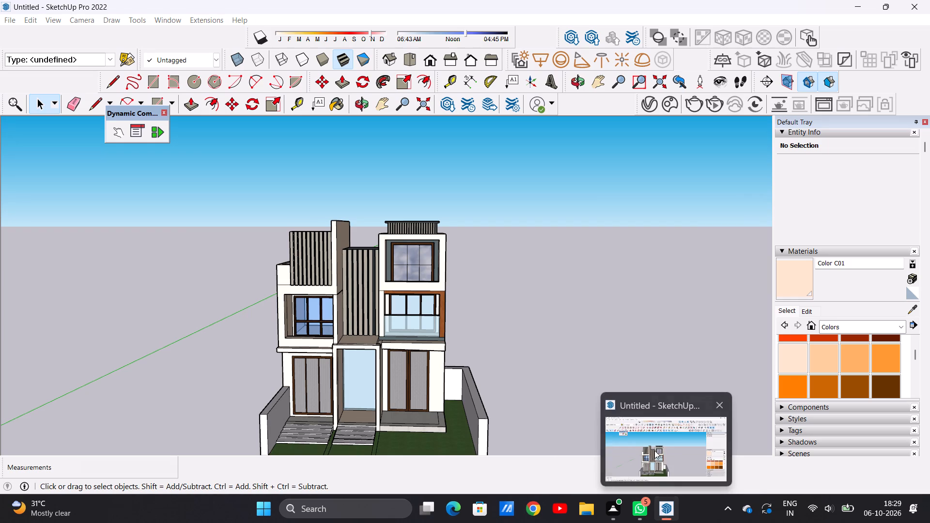
# Inspect the right side wall, boundary walls, left side wall and roof parapet for missing materials.
pyautogui.click(654, 450)
pyautogui.scroll(-5, 497, 346)
pyautogui.scroll(9, 445, 338)
pyautogui.moveTo(562, 343); pyautogui.dragTo(312, 302, button='middle')
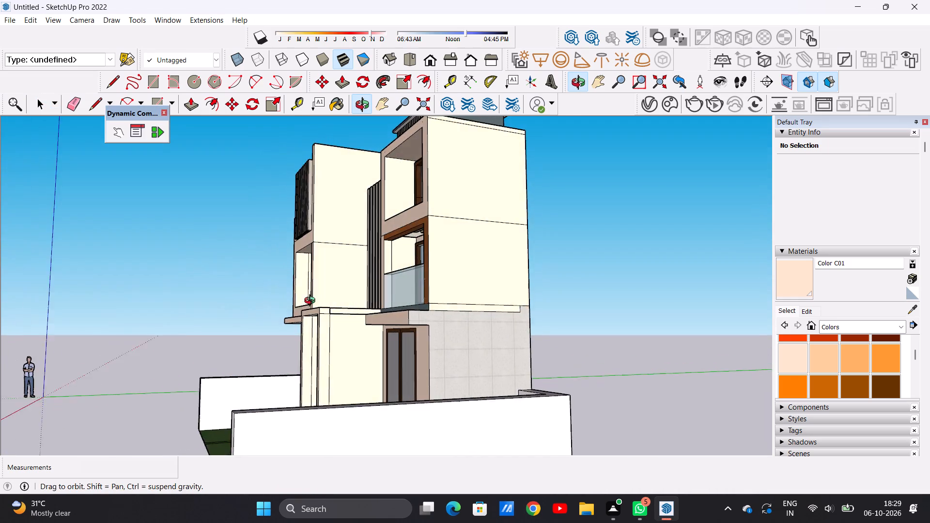
pyautogui.moveTo(312, 302); pyautogui.dragTo(306, 304, button='middle')
pyautogui.scroll(-14, 392, 293)
pyautogui.scroll(4, 387, 281)
pyautogui.moveTo(376, 280); pyautogui.dragTo(399, 285, button='middle')
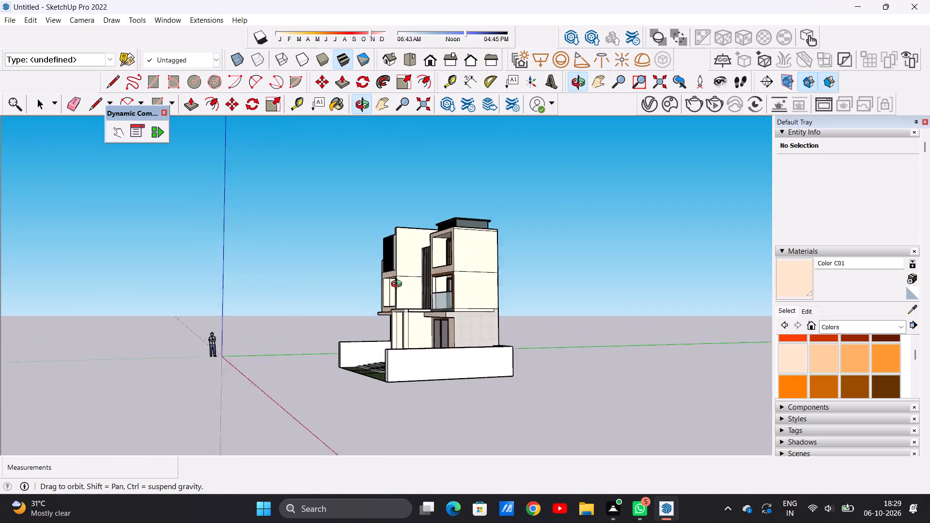
pyautogui.moveTo(399, 285); pyautogui.dragTo(595, 304, button='middle')
pyautogui.scroll(1, 366, 255)
pyautogui.moveTo(363, 257); pyautogui.dragTo(628, 296, button='middle')
pyautogui.scroll(7, 369, 223)
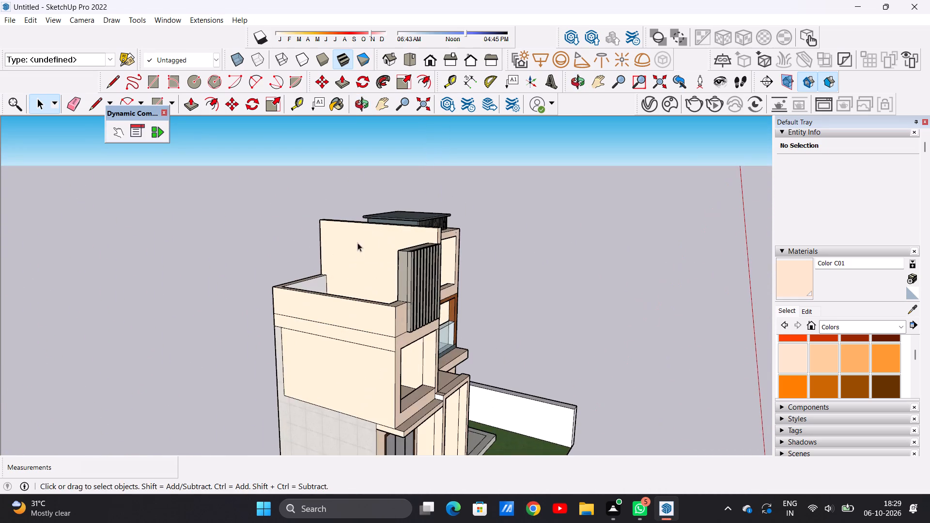
# Paint the unpainted inner faces of the roof terrace parapet with Color C01, including the narrow corner strip.
pyautogui.moveTo(351, 256); pyautogui.dragTo(233, 333, button='middle')
pyautogui.scroll(8, 233, 333)
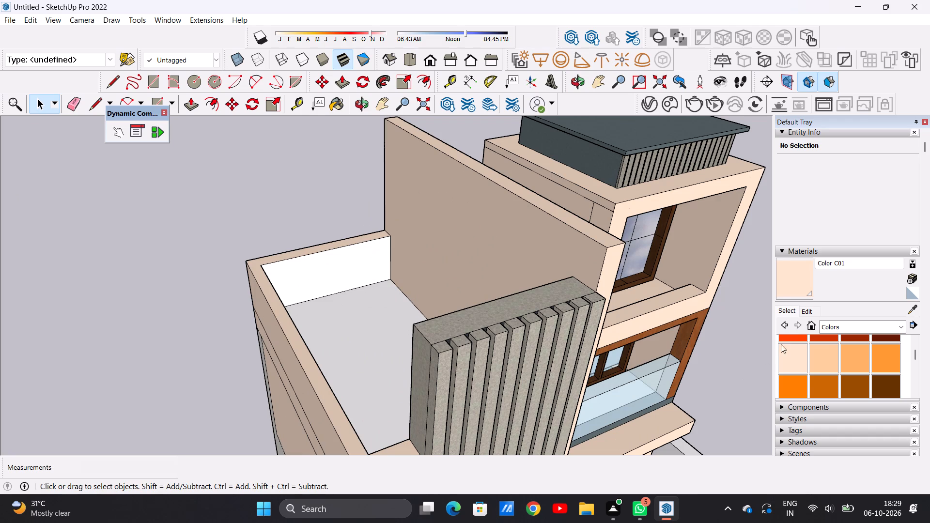
pyautogui.click(797, 276)
pyautogui.scroll(7, 320, 287)
pyautogui.click(318, 272)
pyautogui.scroll(-4, 321, 269)
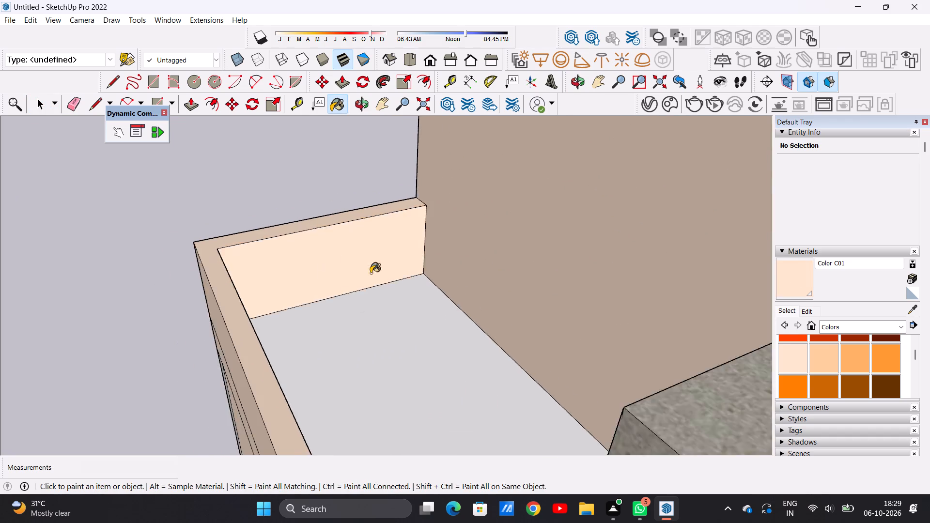
pyautogui.moveTo(374, 295); pyautogui.dragTo(255, 309, button='middle')
pyautogui.scroll(7, 207, 300)
pyautogui.click(202, 304)
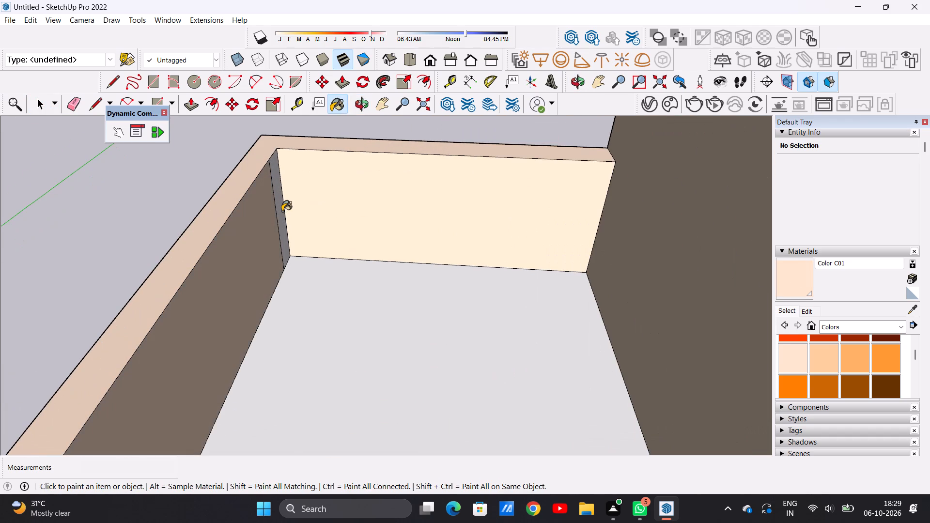
pyautogui.click(282, 211)
pyautogui.scroll(-18, 282, 211)
# Paint the terrace-side back of the slatted screen and the small parapet face beside it with Formica Graystone from Synthetic Surfaces.
pyautogui.moveTo(235, 251); pyautogui.dragTo(440, 246, button='middle')
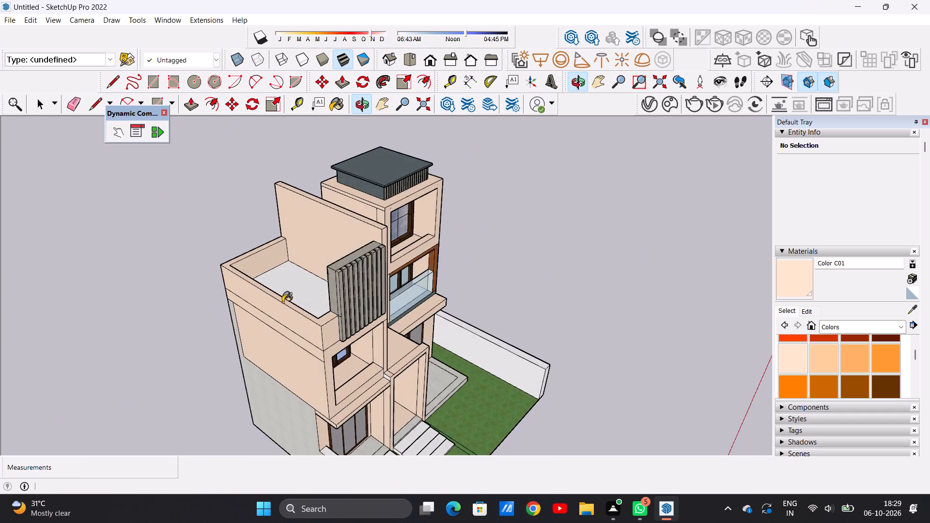
pyautogui.moveTo(262, 307); pyautogui.dragTo(527, 320, button='middle')
pyautogui.moveTo(492, 295); pyautogui.dragTo(499, 290, button='middle')
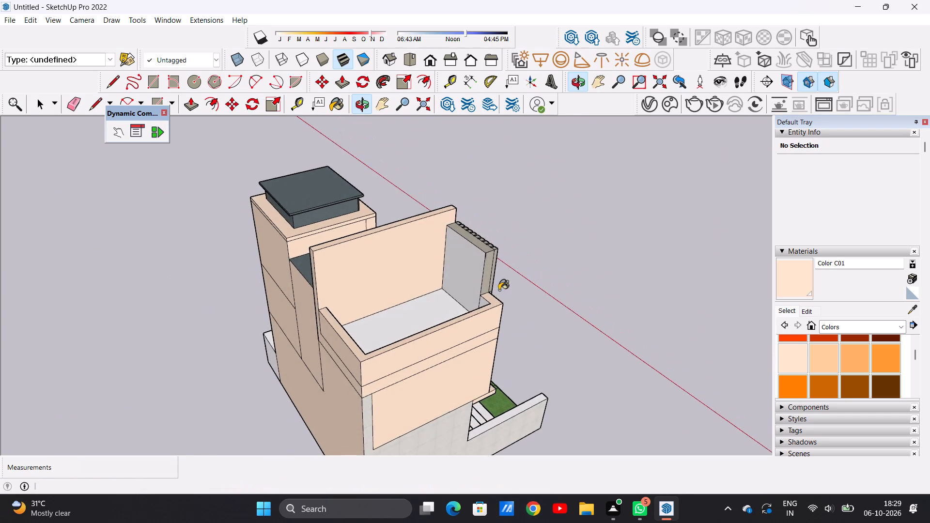
pyautogui.scroll(13, 488, 281)
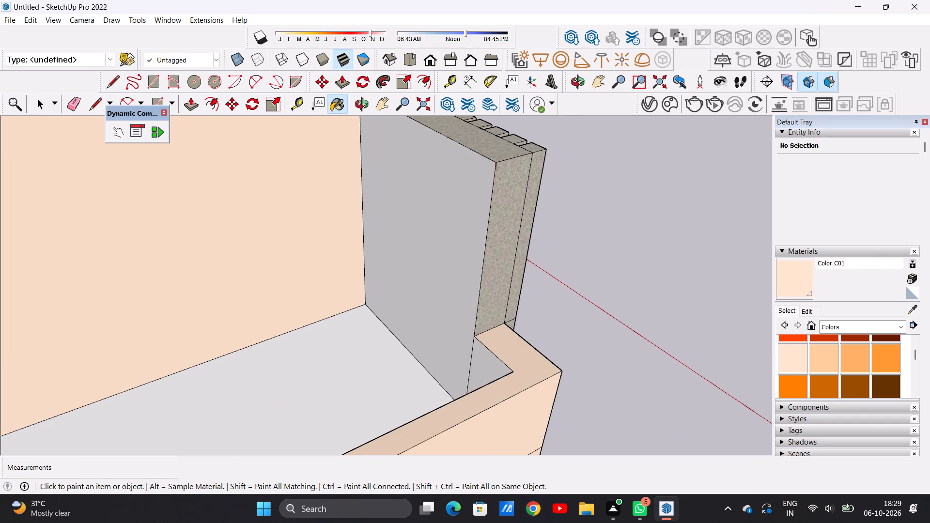
pyautogui.click(899, 266)
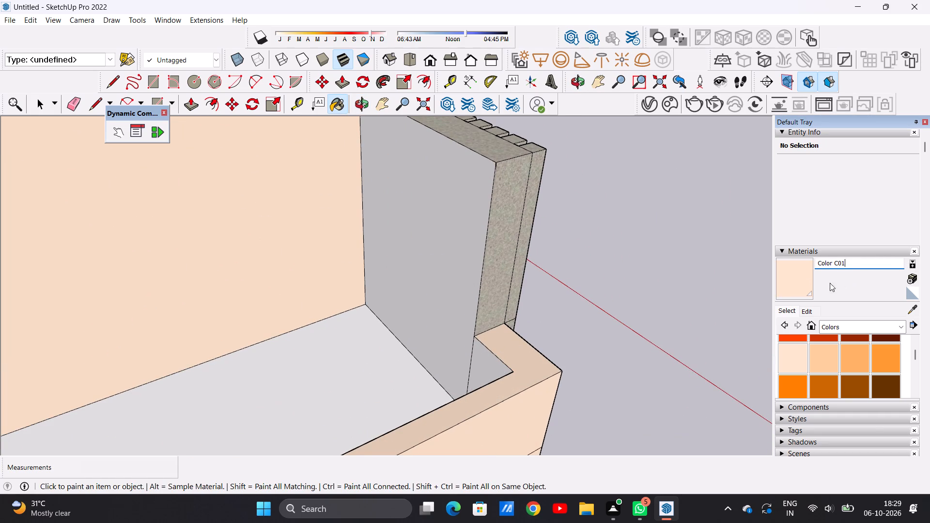
pyautogui.click(897, 331)
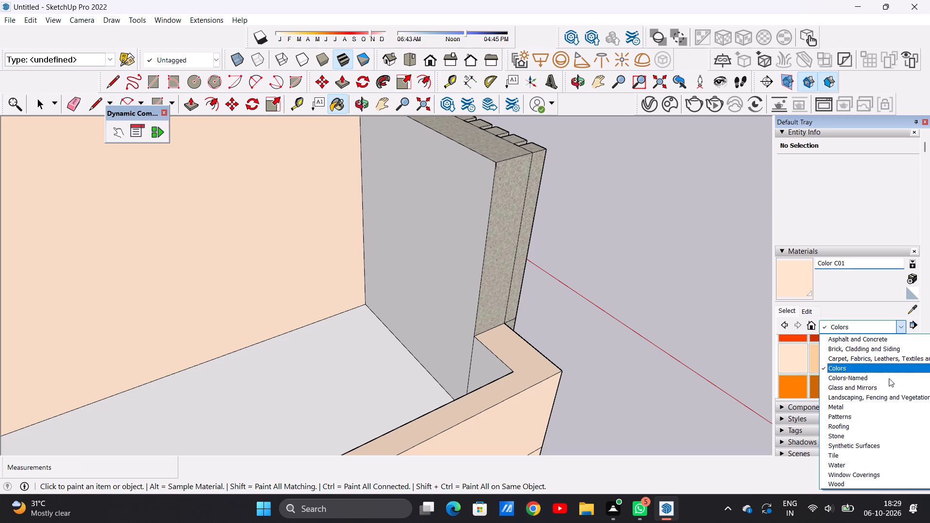
pyautogui.click(863, 446)
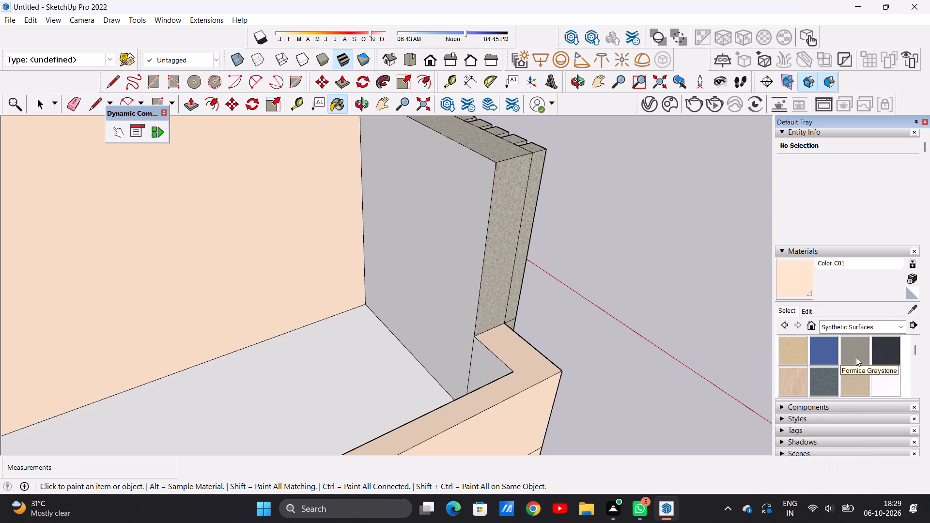
pyautogui.click(858, 351)
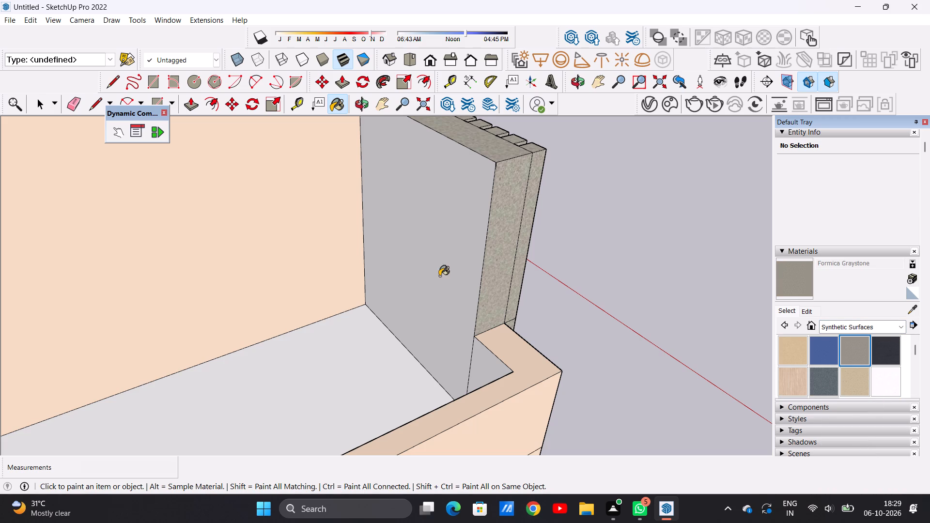
pyautogui.click(454, 272)
pyautogui.click(490, 363)
# Examine the front facade, porch and entrance steps for surfaces still without a material.
pyautogui.scroll(-12, 314, 312)
pyautogui.moveTo(510, 277); pyautogui.dragTo(81, 243, button='middle')
pyautogui.moveTo(423, 326); pyautogui.dragTo(391, 257, button='middle')
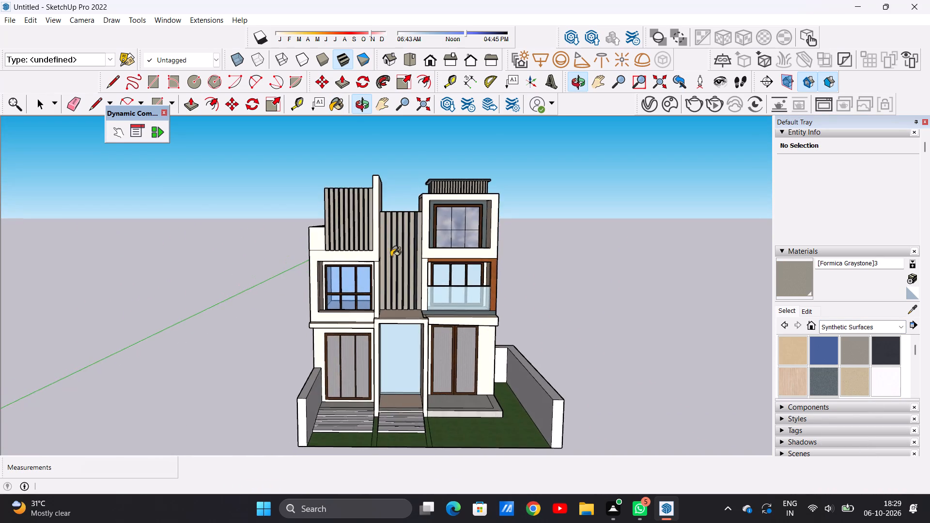
pyautogui.scroll(-8, 401, 301)
pyautogui.scroll(1, 456, 360)
pyautogui.scroll(-1, 456, 360)
pyautogui.scroll(7, 456, 361)
pyautogui.press('space')
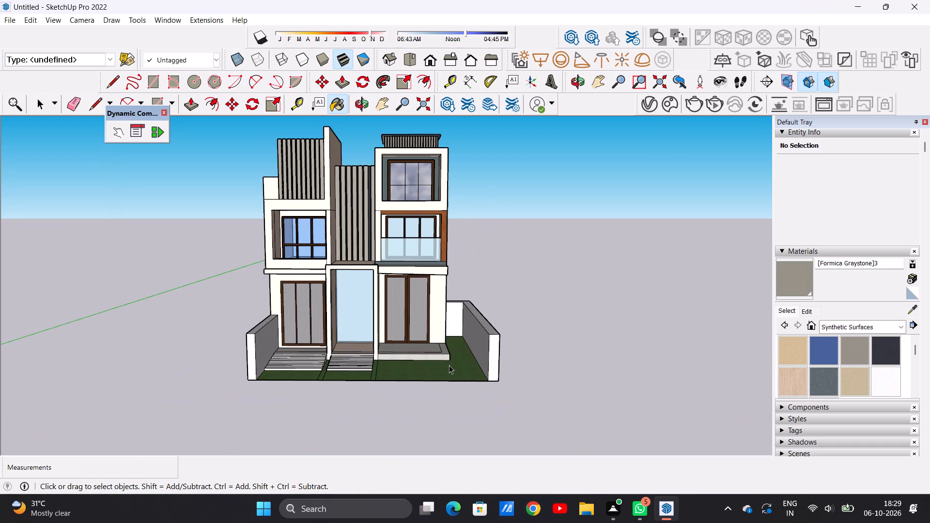
pyautogui.moveTo(396, 363); pyautogui.dragTo(373, 477, button='middle')
pyautogui.scroll(9, 305, 358)
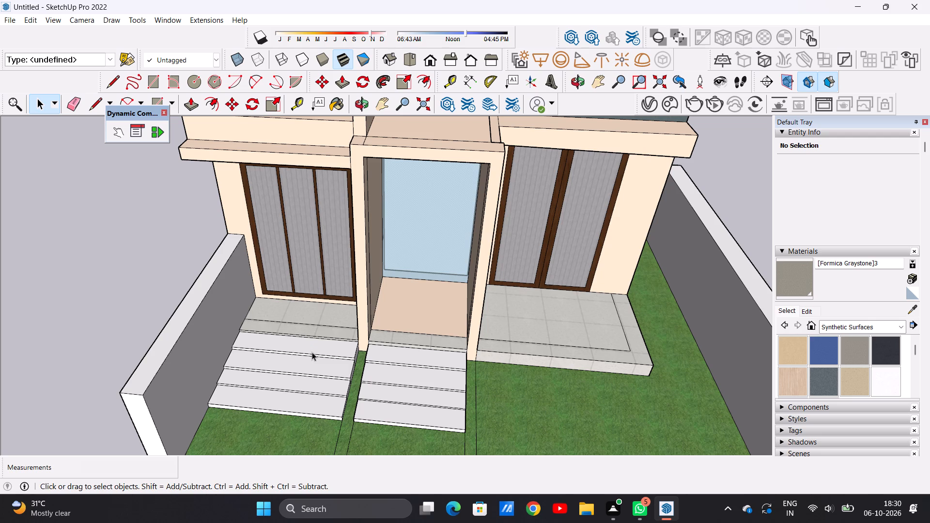
pyautogui.scroll(-8, 312, 280)
pyautogui.scroll(2, 308, 311)
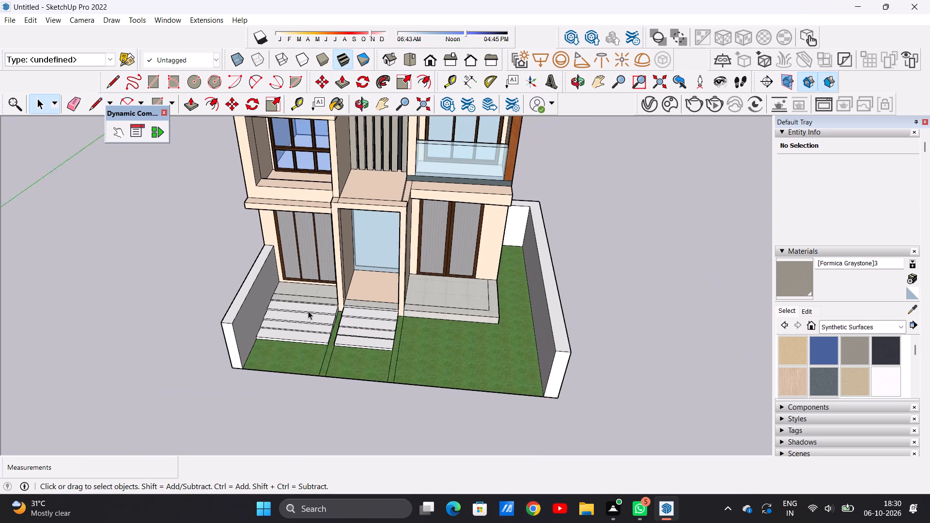
pyautogui.scroll(2, 308, 311)
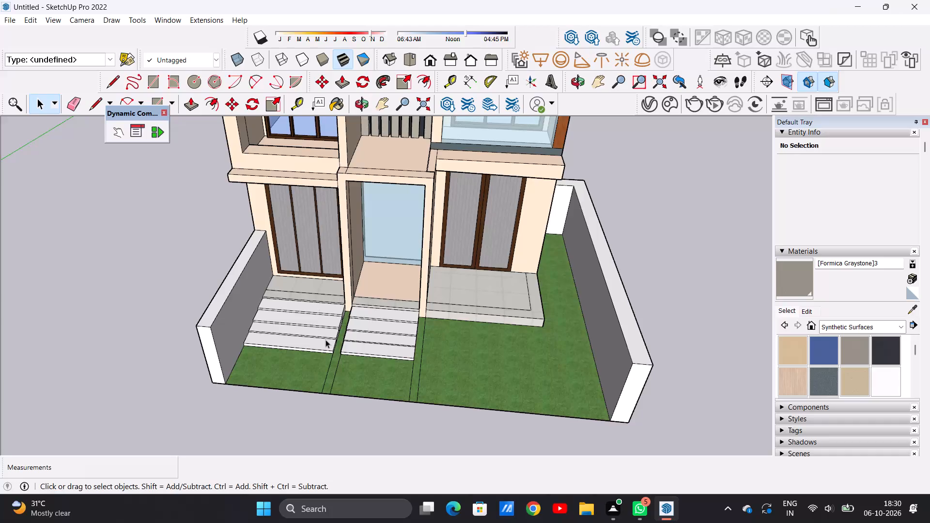
pyautogui.scroll(5, 315, 338)
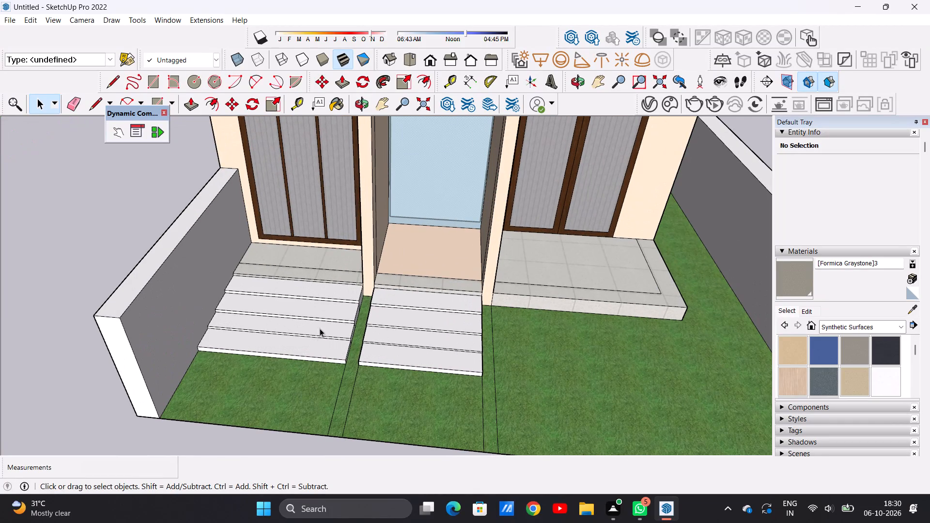
pyautogui.moveTo(320, 328); pyautogui.dragTo(312, 382, button='middle')
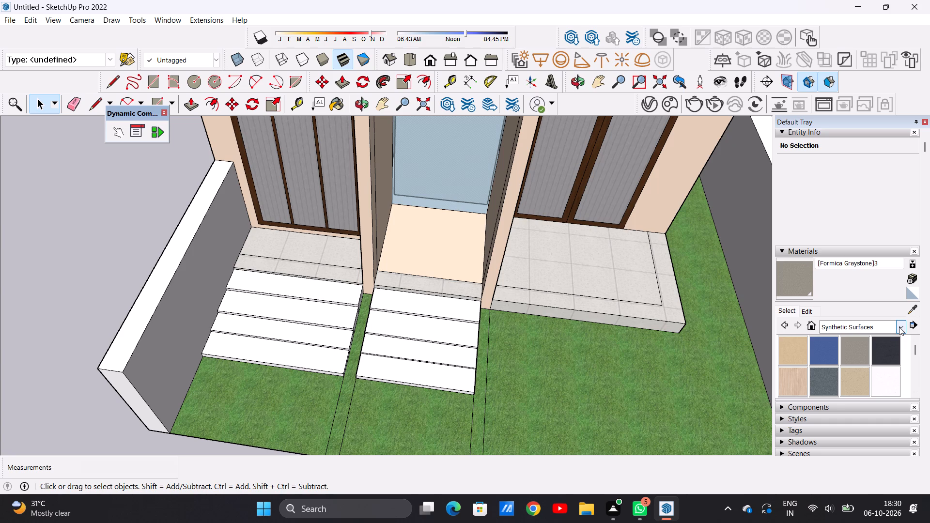
# Paint the top two treads and the riser between them on the left front flight with Basic Tile from the Tile collection.
pyautogui.click(899, 327)
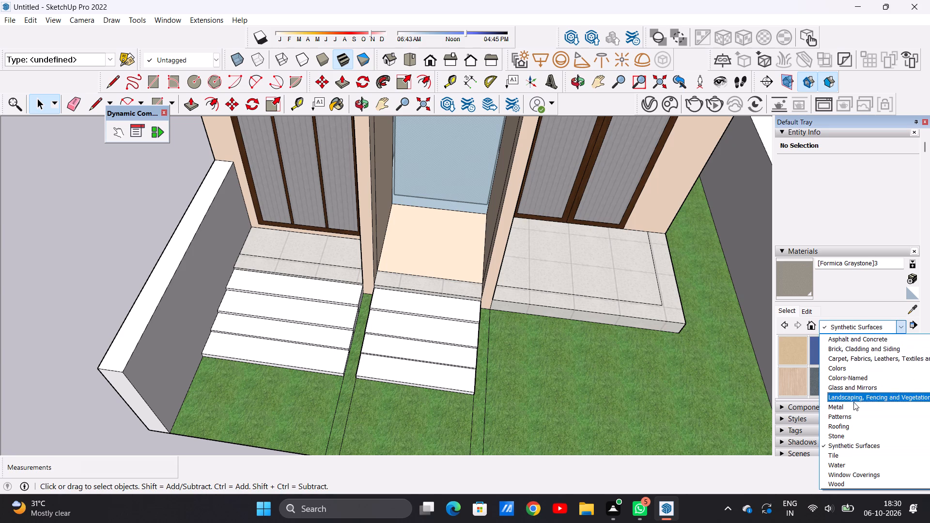
pyautogui.click(849, 456)
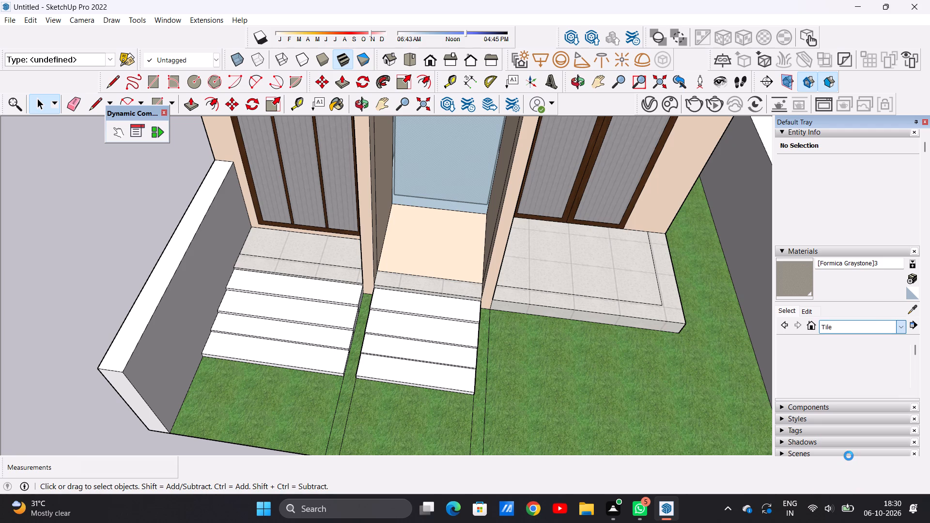
pyautogui.scroll(-1, 841, 391)
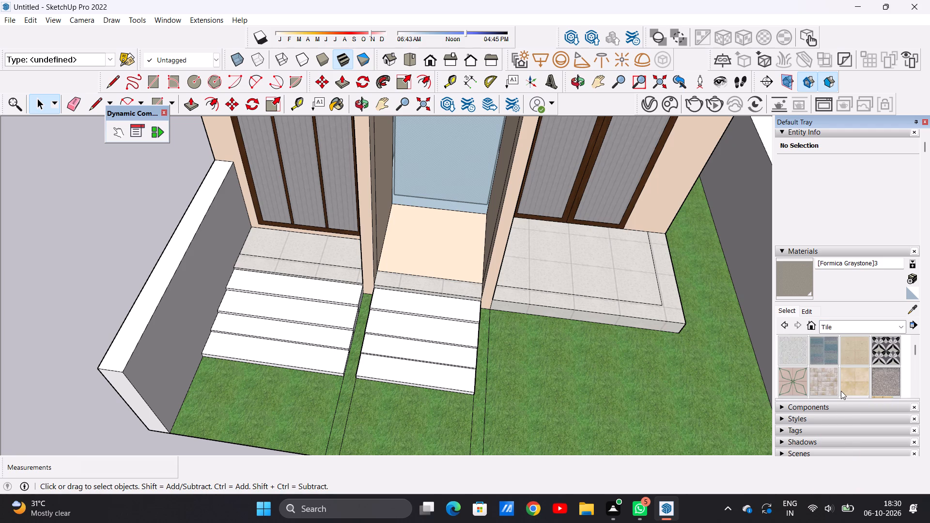
pyautogui.scroll(-1, 846, 386)
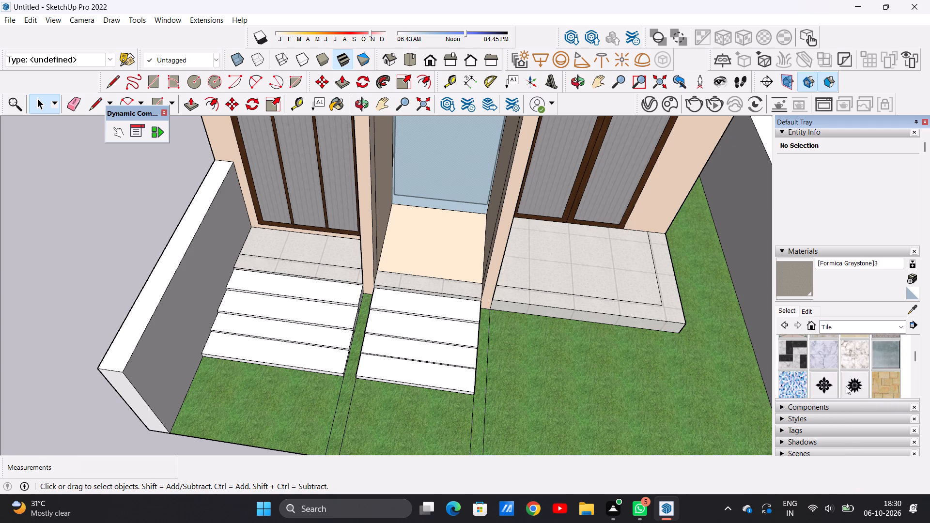
pyautogui.scroll(-2, 846, 386)
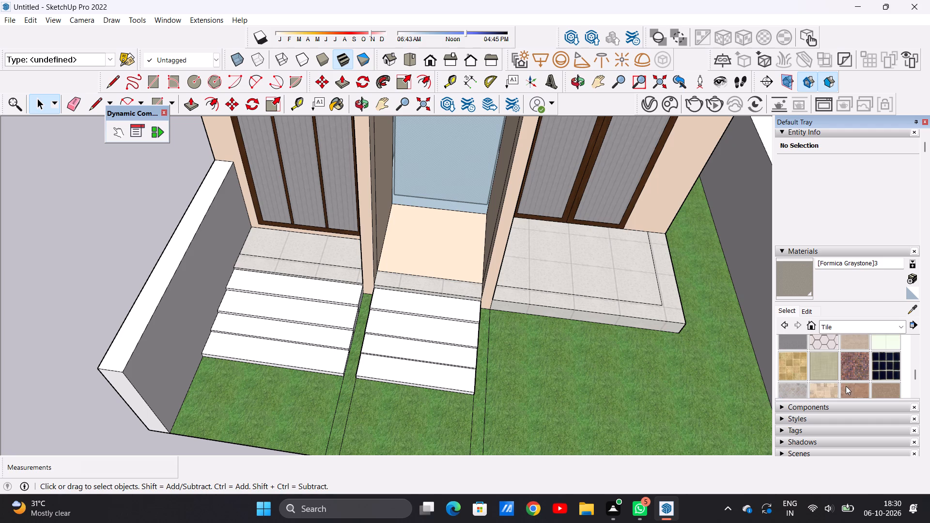
pyautogui.scroll(3, 846, 386)
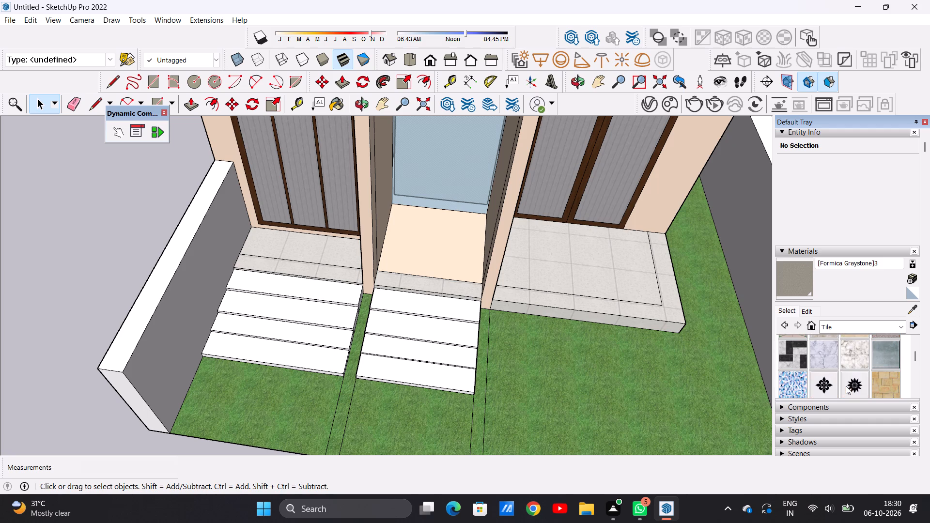
pyautogui.scroll(2, 846, 386)
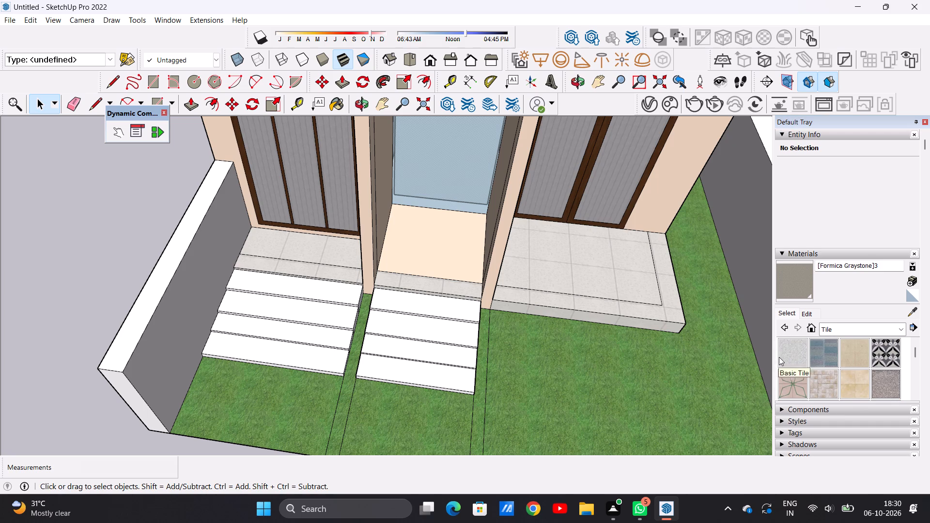
pyautogui.click(792, 349)
pyautogui.scroll(5, 310, 299)
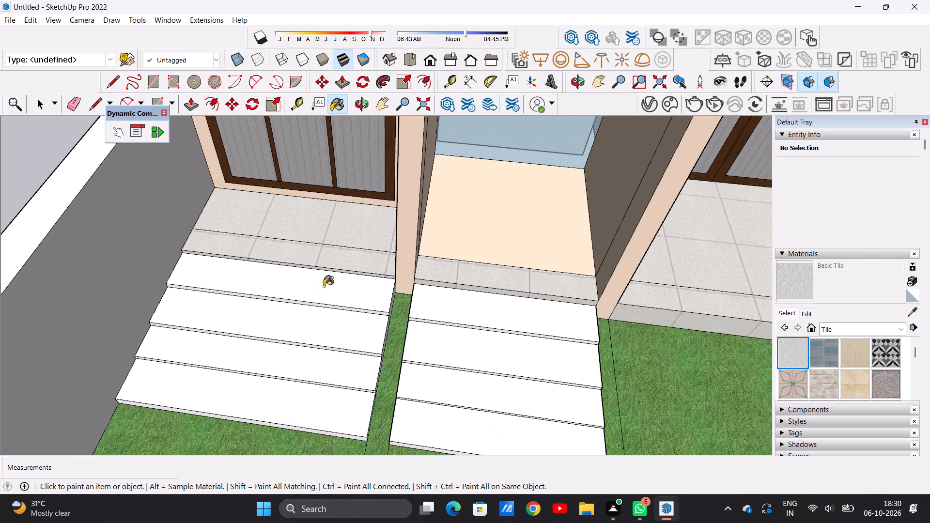
pyautogui.click(324, 286)
pyautogui.scroll(7, 322, 317)
pyautogui.moveTo(322, 322); pyautogui.dragTo(325, 286, button='middle')
pyautogui.scroll(6, 325, 285)
pyautogui.click(325, 285)
pyautogui.click(326, 292)
pyautogui.click(306, 348)
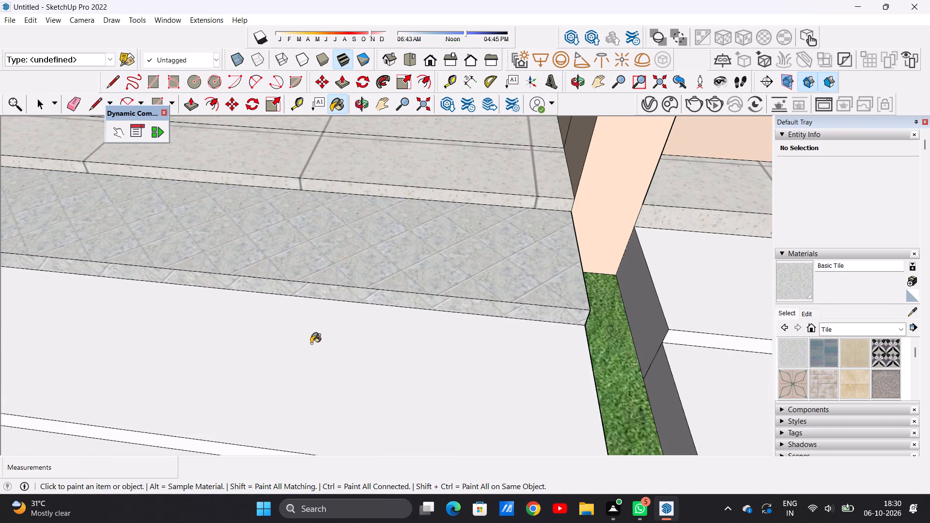
# Paint the next riser and the third tread of the left front flight with Basic Tile.
pyautogui.scroll(-17, 331, 315)
pyautogui.moveTo(343, 361); pyautogui.dragTo(343, 346, button='middle')
pyautogui.scroll(5, 353, 338)
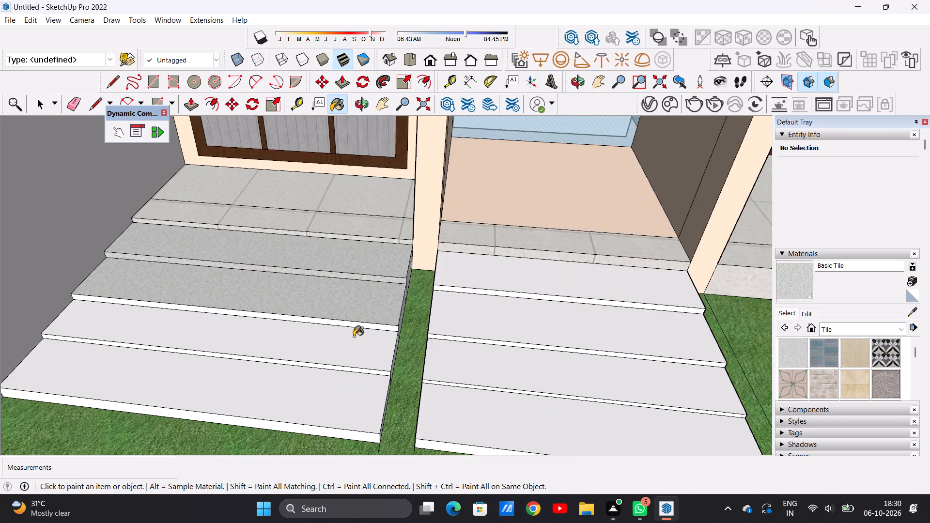
pyautogui.scroll(8, 354, 337)
pyautogui.click(359, 316)
pyautogui.click(363, 344)
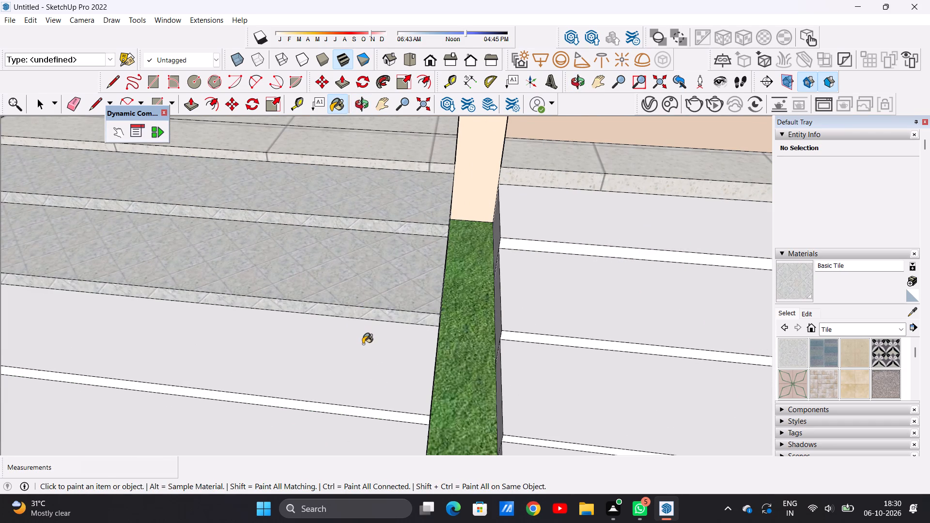
# Paint the exposed side faces and the lowest tread of the left front flight with Basic Tile.
pyautogui.scroll(-10, 383, 305)
pyautogui.moveTo(380, 307); pyautogui.dragTo(247, 323, button='middle')
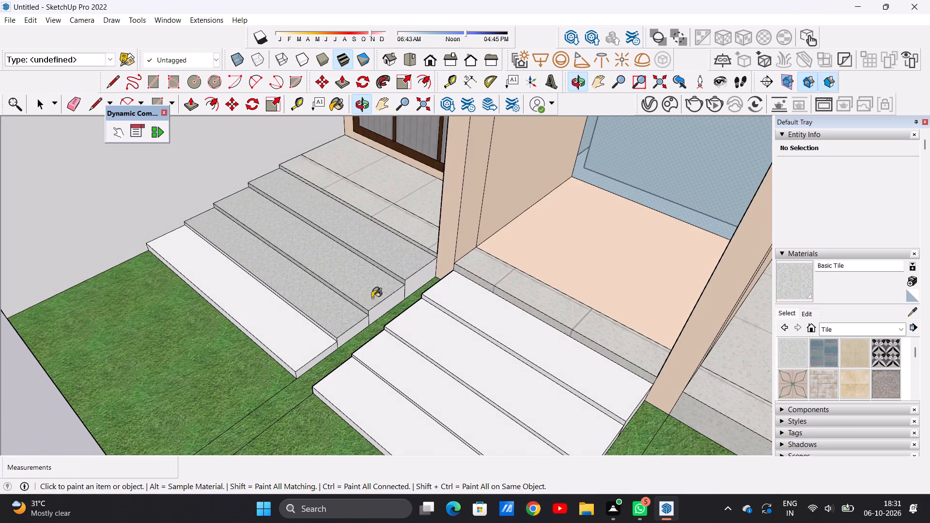
pyautogui.scroll(4, 425, 286)
pyautogui.click(415, 285)
pyautogui.click(376, 305)
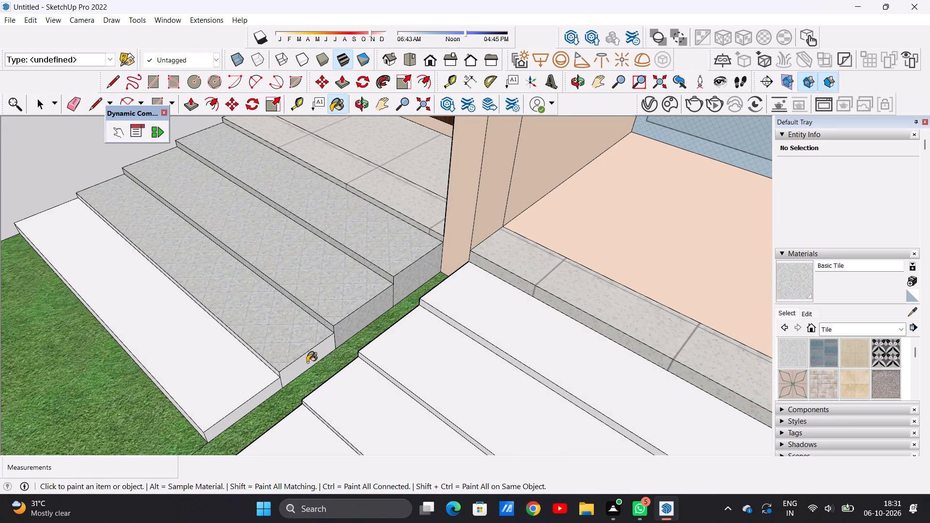
pyautogui.click(307, 362)
pyautogui.click(260, 400)
pyautogui.click(239, 384)
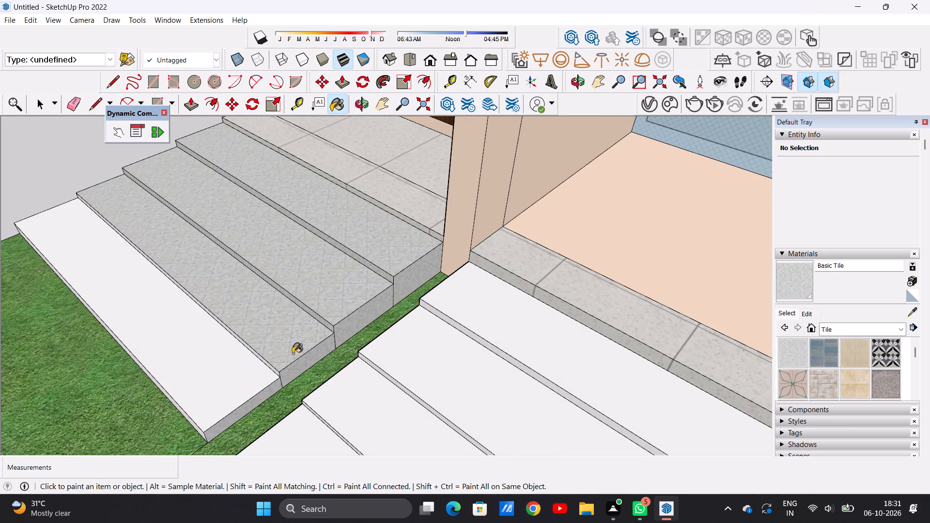
# Paint the top two treads of the central entrance flight with Basic Tile.
pyautogui.scroll(-16, 293, 353)
pyautogui.moveTo(254, 331); pyautogui.dragTo(321, 330, button='middle')
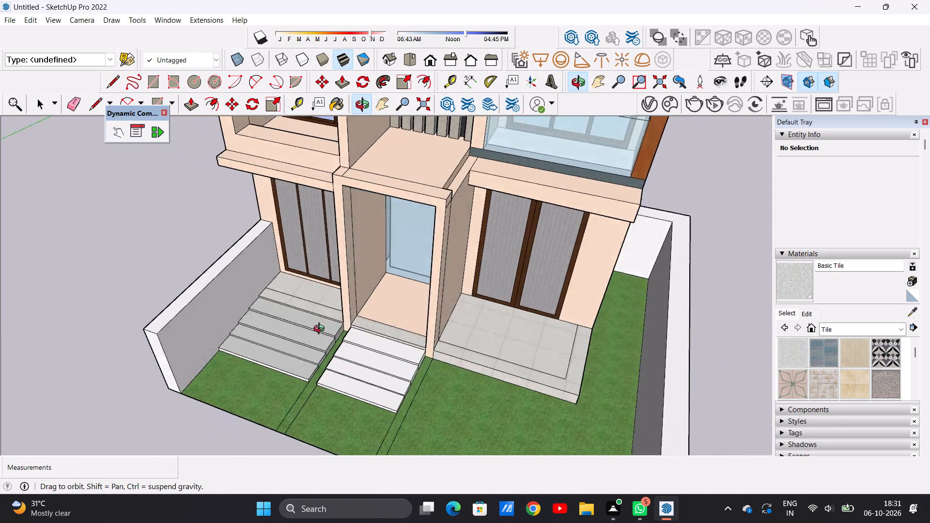
pyautogui.moveTo(321, 330); pyautogui.dragTo(257, 351, button='middle')
pyautogui.scroll(14, 377, 350)
pyautogui.click(389, 345)
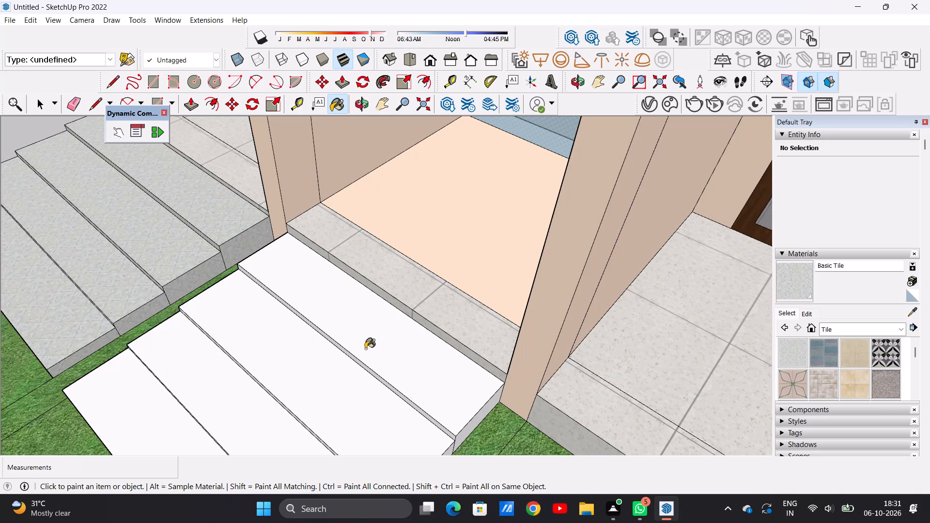
pyautogui.click(327, 370)
# Paint the entrance flight's upper two porch-side end faces, its upper two risers and its third tread with Basic Tile.
pyautogui.scroll(-9, 389, 315)
pyautogui.moveTo(393, 382); pyautogui.dragTo(435, 323, button='middle')
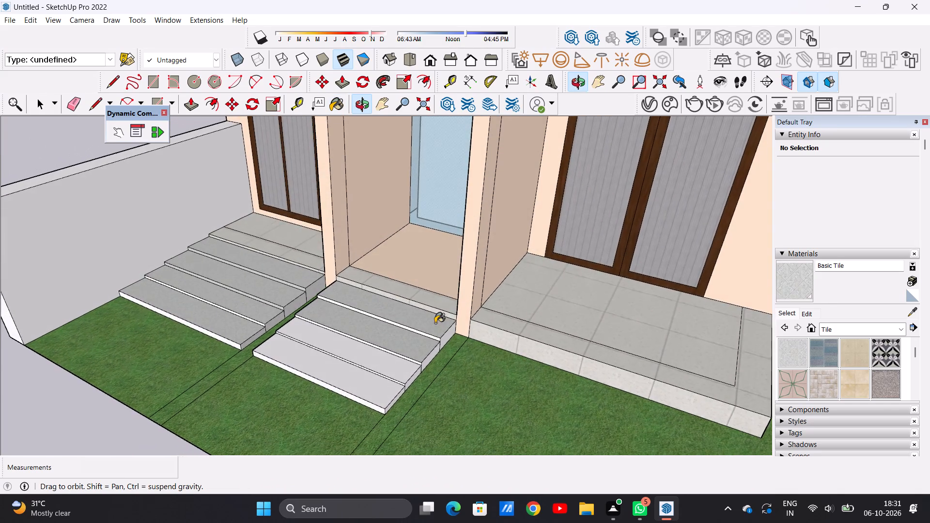
pyautogui.moveTo(435, 323); pyautogui.dragTo(435, 324, button='middle')
pyautogui.scroll(10, 463, 344)
pyautogui.click(418, 332)
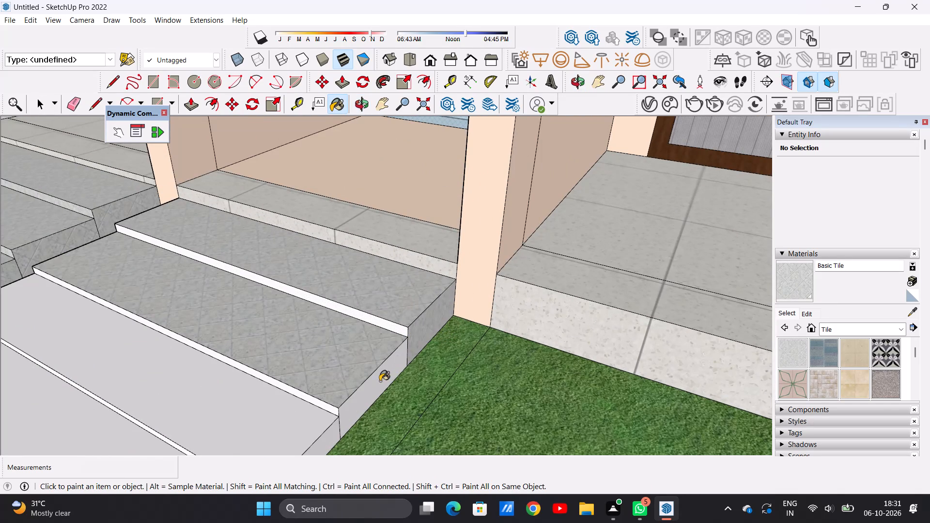
pyautogui.click(380, 381)
pyautogui.click(390, 327)
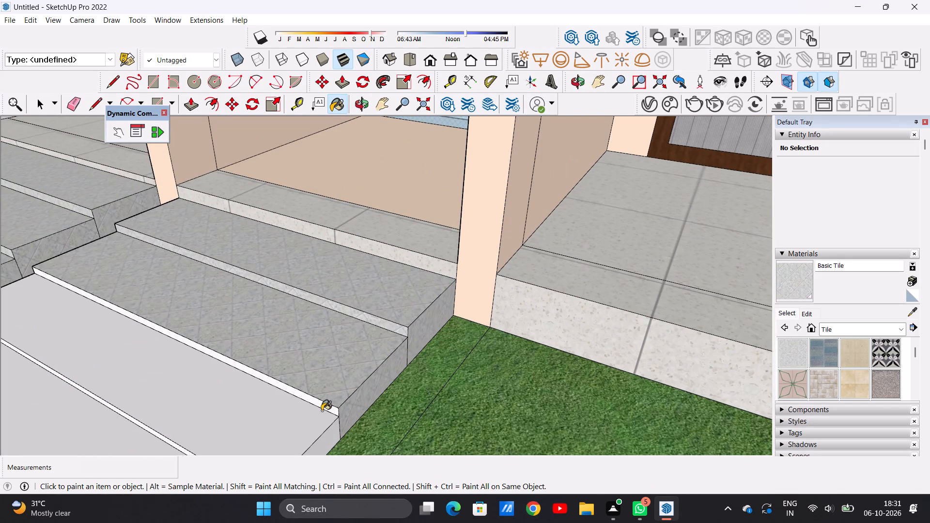
pyautogui.click(324, 407)
pyautogui.click(299, 415)
# Paint the entrance flight's lowest tread, remaining riser, lowest front face and remaining porch-side end faces with Basic Tile.
pyautogui.scroll(-1, 318, 349)
pyautogui.scroll(1, 318, 349)
pyautogui.scroll(-12, 318, 349)
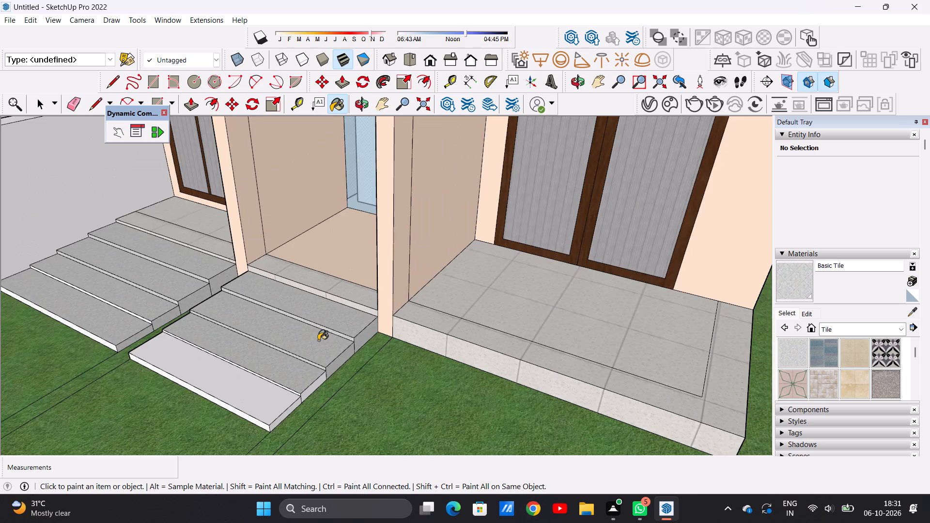
pyautogui.scroll(-3, 318, 340)
pyautogui.scroll(13, 318, 377)
pyautogui.click(307, 357)
pyautogui.click(230, 368)
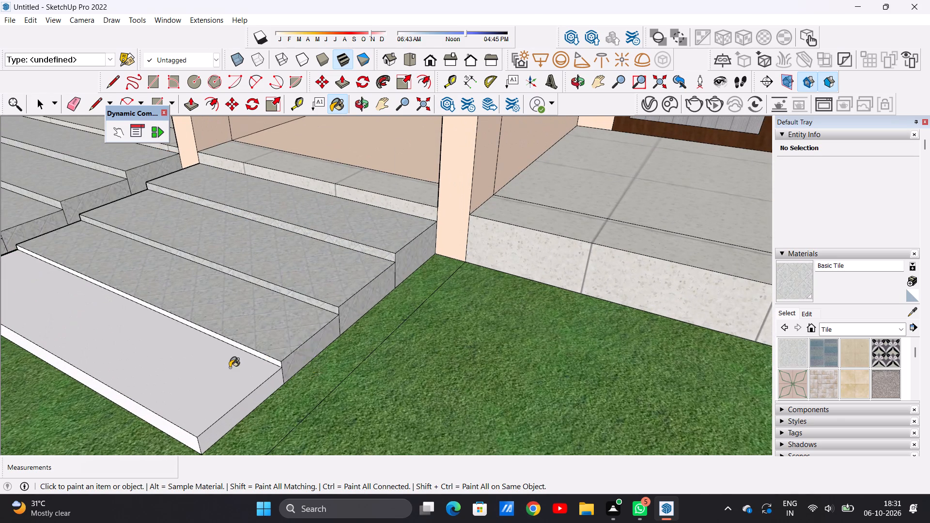
pyautogui.click(240, 412)
pyautogui.scroll(11, 266, 372)
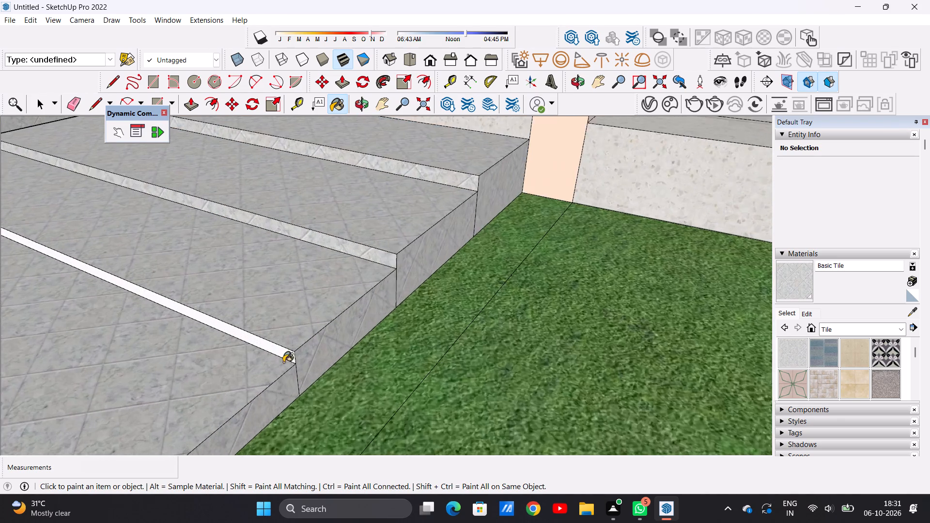
pyautogui.scroll(2, 283, 362)
pyautogui.click(293, 351)
pyautogui.scroll(-10, 319, 355)
pyautogui.scroll(1, 375, 339)
pyautogui.scroll(-11, 375, 339)
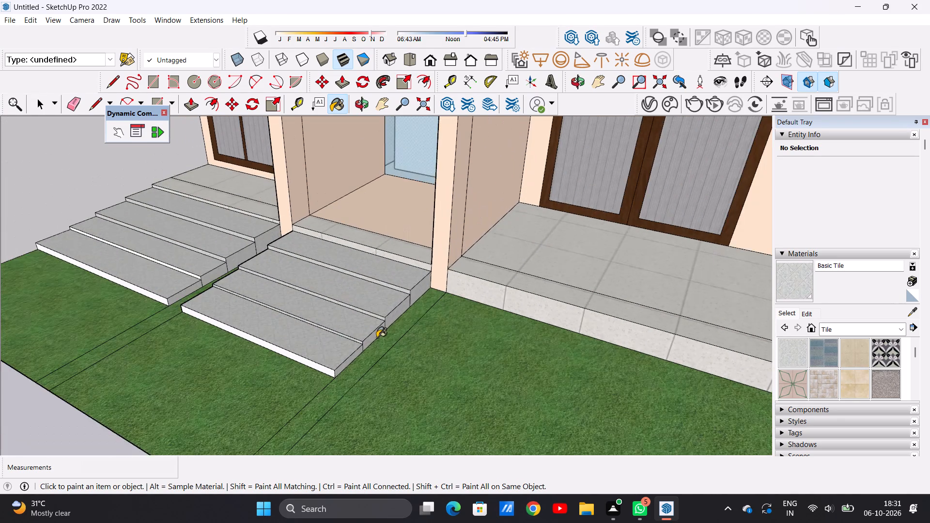
pyautogui.scroll(-1, 377, 338)
pyautogui.scroll(5, 338, 369)
pyautogui.click(329, 367)
# Paint the entrance flight's side faces along the grass gap between the two flights with Basic Tile.
pyautogui.scroll(-14, 329, 370)
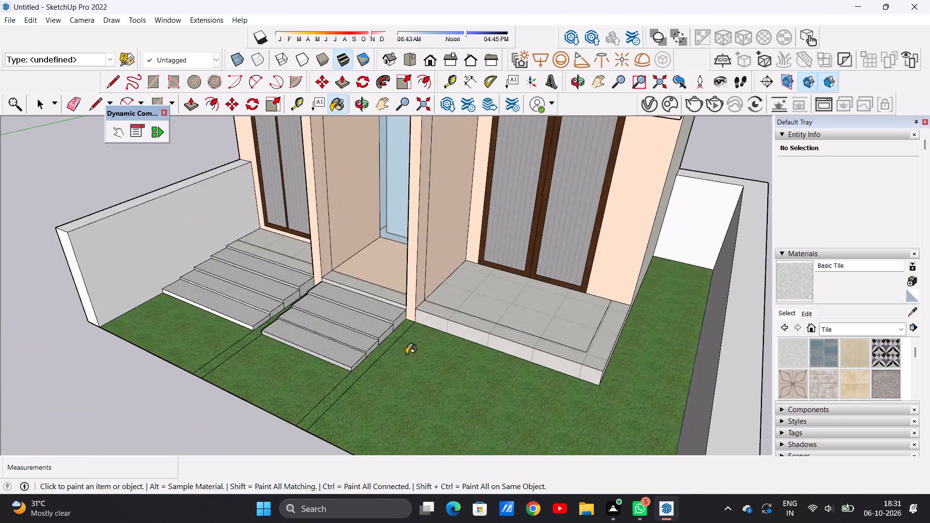
pyautogui.scroll(-3, 406, 354)
pyautogui.moveTo(387, 350); pyautogui.dragTo(626, 347, button='middle')
pyautogui.scroll(18, 408, 346)
pyautogui.click(321, 293)
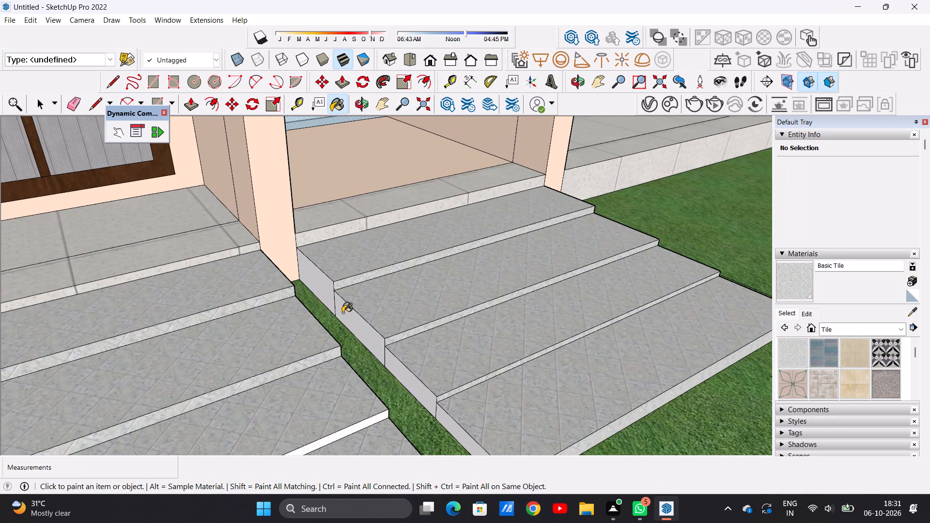
pyautogui.click(352, 323)
pyautogui.click(402, 376)
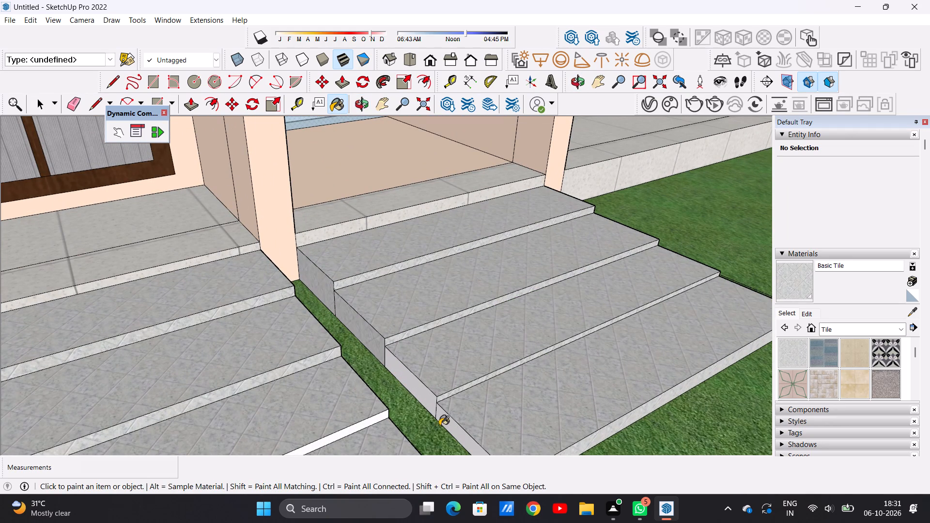
pyautogui.click(446, 426)
# Paint the left flight's lowest front face and its remaining white riser with Basic Tile.
pyautogui.scroll(-20, 414, 336)
pyautogui.scroll(-2, 414, 336)
pyautogui.moveTo(464, 339); pyautogui.dragTo(431, 340, button='middle')
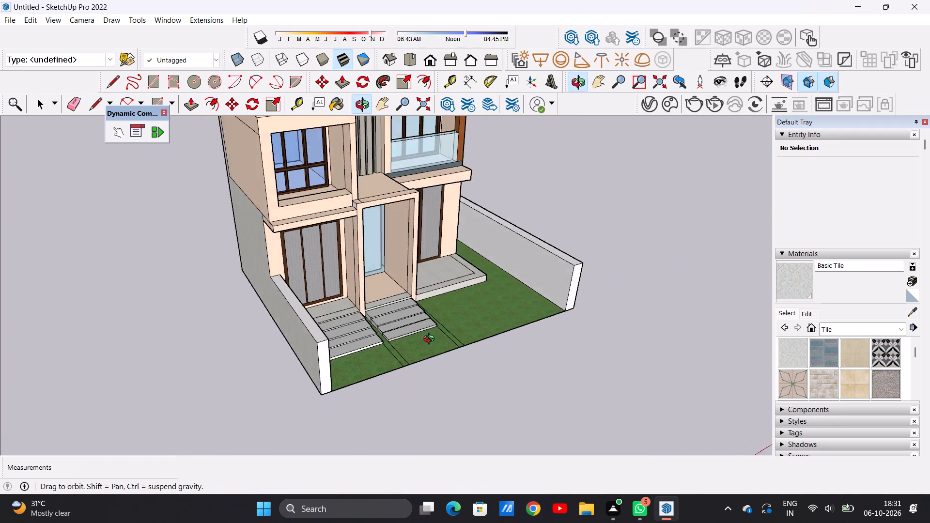
pyautogui.moveTo(431, 340); pyautogui.dragTo(337, 338, button='middle')
pyautogui.scroll(16, 337, 330)
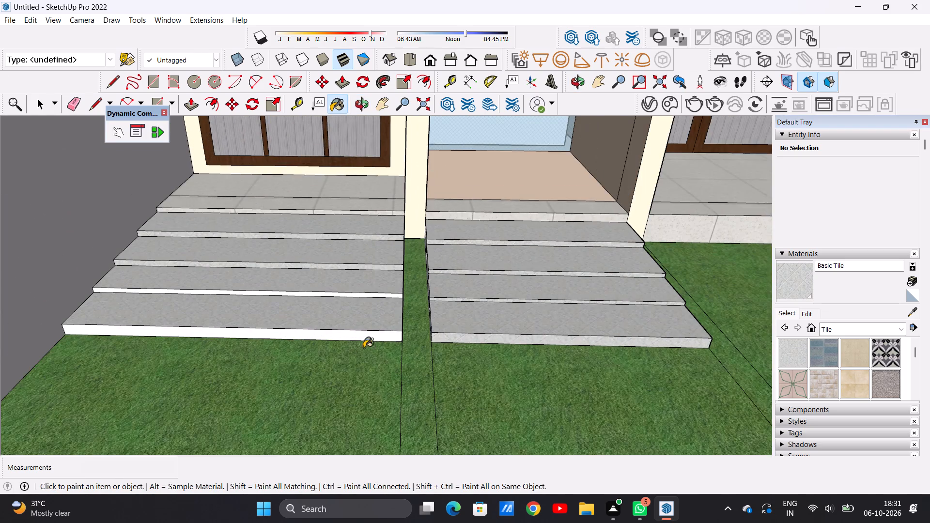
pyautogui.click(371, 338)
pyautogui.scroll(12, 393, 289)
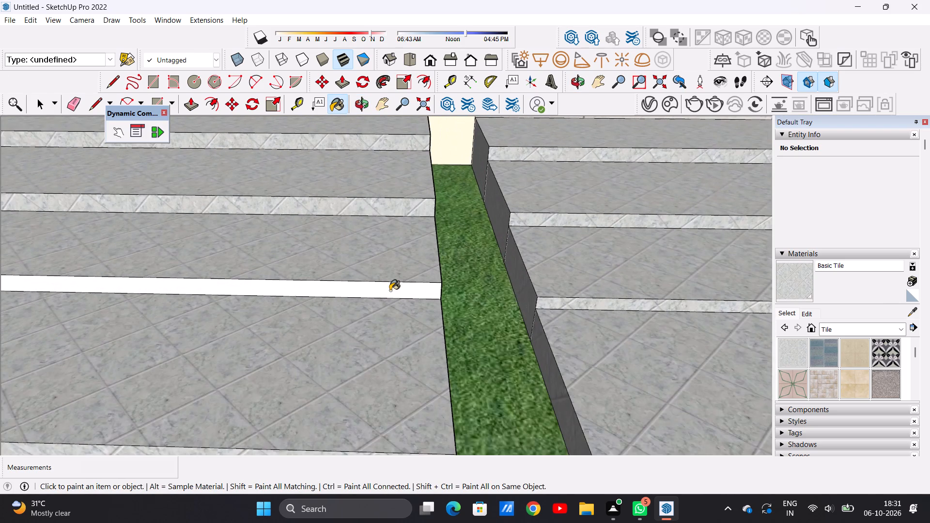
pyautogui.click(390, 291)
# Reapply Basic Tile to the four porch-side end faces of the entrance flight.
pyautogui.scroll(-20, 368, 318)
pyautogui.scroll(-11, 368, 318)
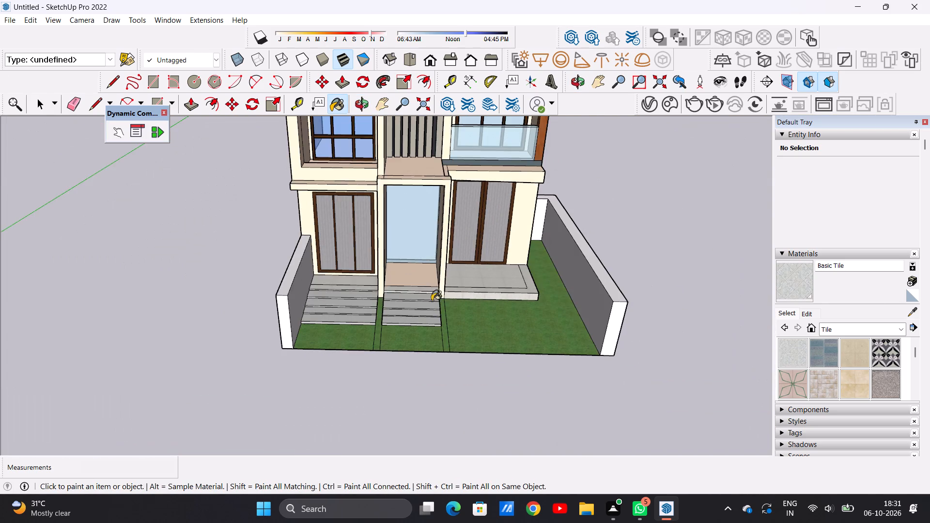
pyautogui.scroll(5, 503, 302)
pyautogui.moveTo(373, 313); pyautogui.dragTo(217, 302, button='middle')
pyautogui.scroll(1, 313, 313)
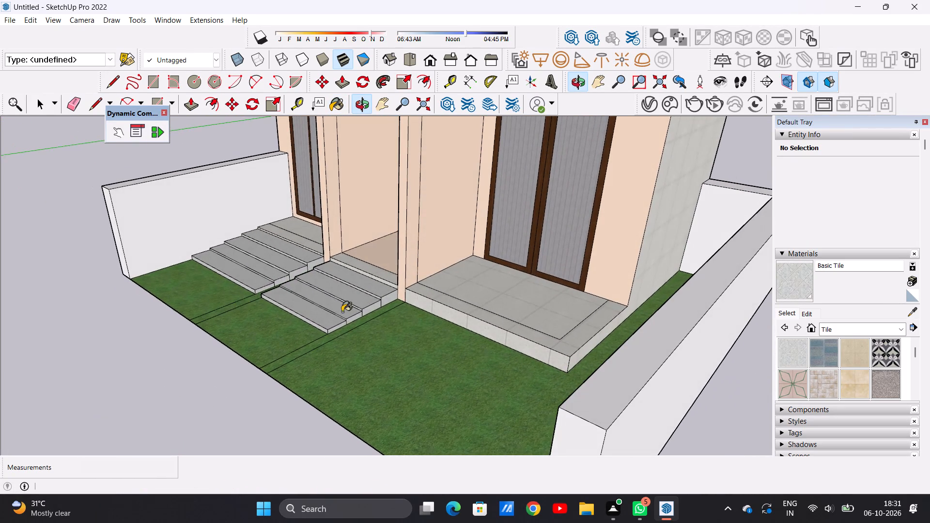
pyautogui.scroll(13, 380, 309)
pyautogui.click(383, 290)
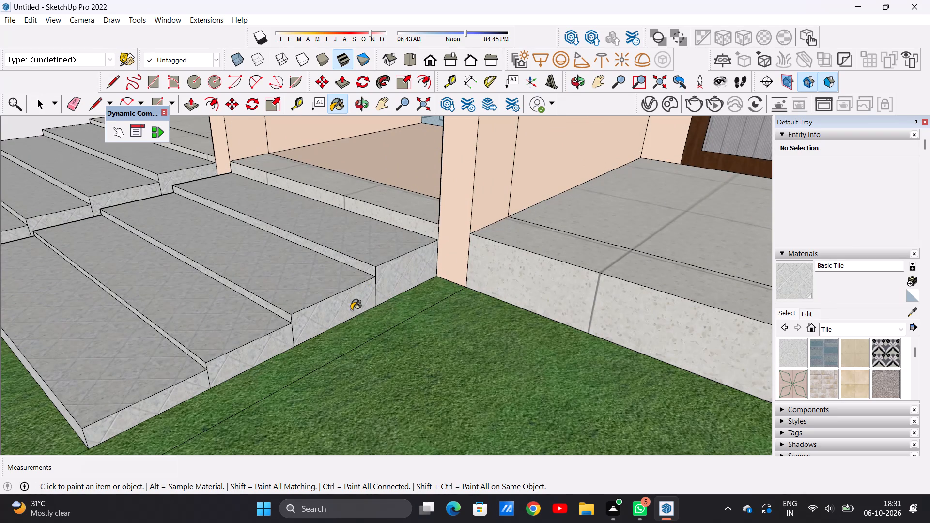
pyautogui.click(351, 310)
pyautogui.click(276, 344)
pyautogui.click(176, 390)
# Examine the front steps, garden and upper-floor facade for surfaces still without a material.
pyautogui.scroll(-20, 390, 326)
pyautogui.scroll(-2, 390, 326)
pyautogui.moveTo(386, 334); pyautogui.dragTo(470, 347, button='middle')
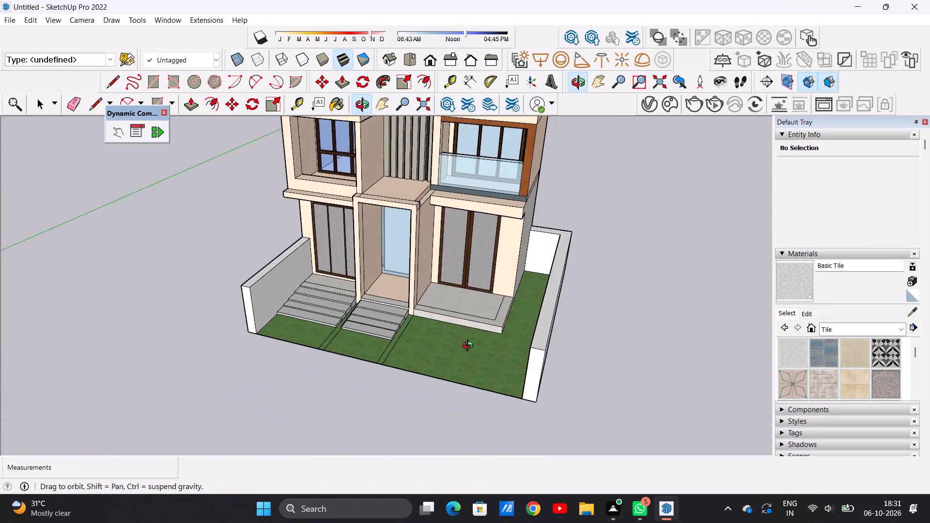
pyautogui.moveTo(470, 347); pyautogui.dragTo(451, 410, button='middle')
pyautogui.moveTo(677, 411); pyautogui.dragTo(767, 342, button='middle')
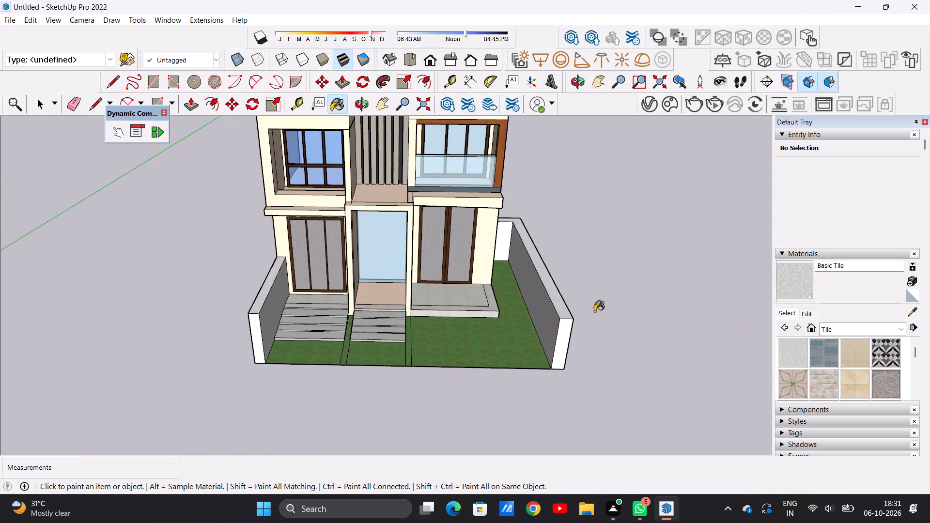
pyautogui.scroll(5, 474, 301)
pyautogui.scroll(-1, 459, 310)
pyautogui.moveTo(472, 351); pyautogui.dragTo(487, 345, button='middle')
pyautogui.scroll(1, 480, 343)
pyautogui.scroll(-6, 456, 352)
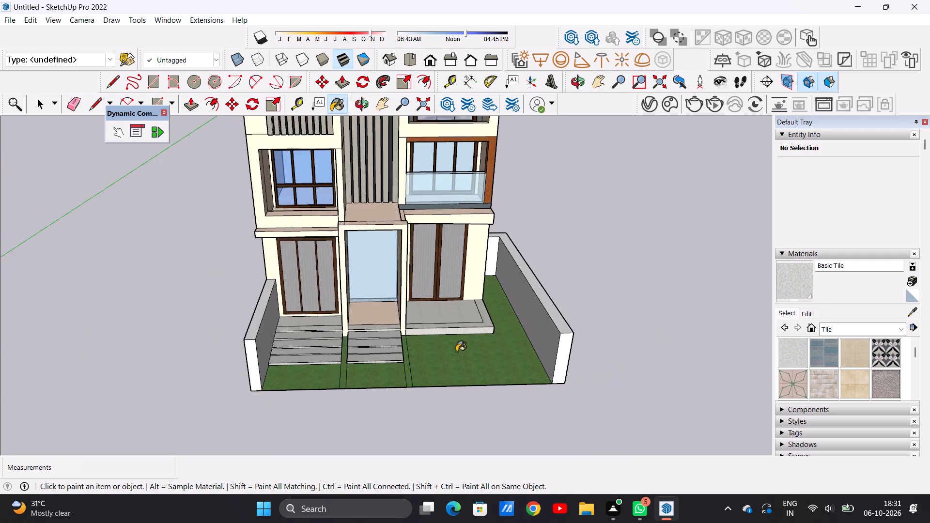
pyautogui.scroll(-4, 456, 352)
pyautogui.moveTo(465, 352); pyautogui.dragTo(445, 277, button='middle')
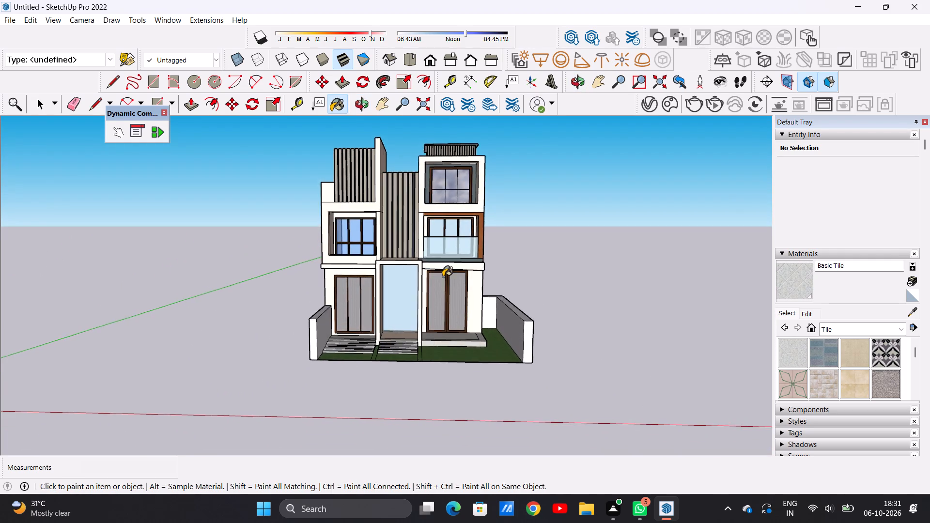
pyautogui.scroll(-8, 442, 279)
pyautogui.scroll(16, 446, 250)
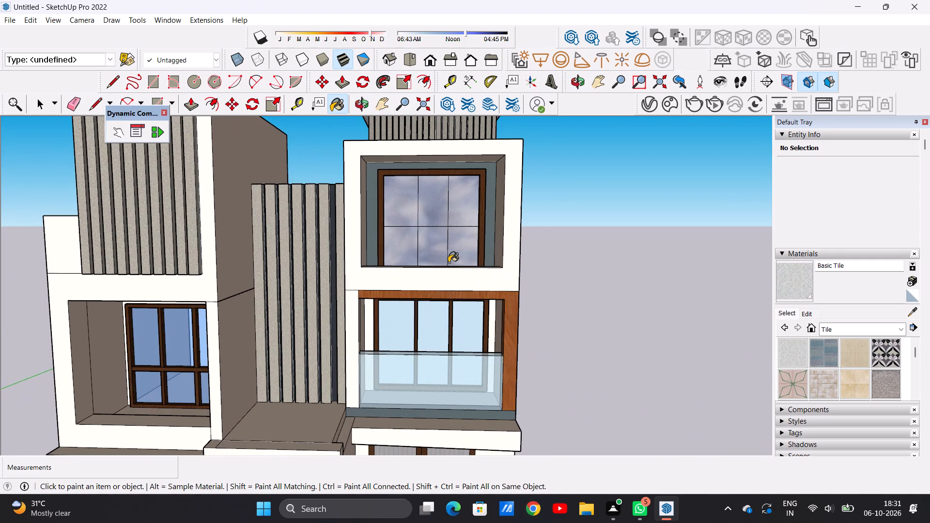
# Examine the side and rear elevations of the house all the way round.
pyautogui.press('space')
pyautogui.scroll(-10, 419, 213)
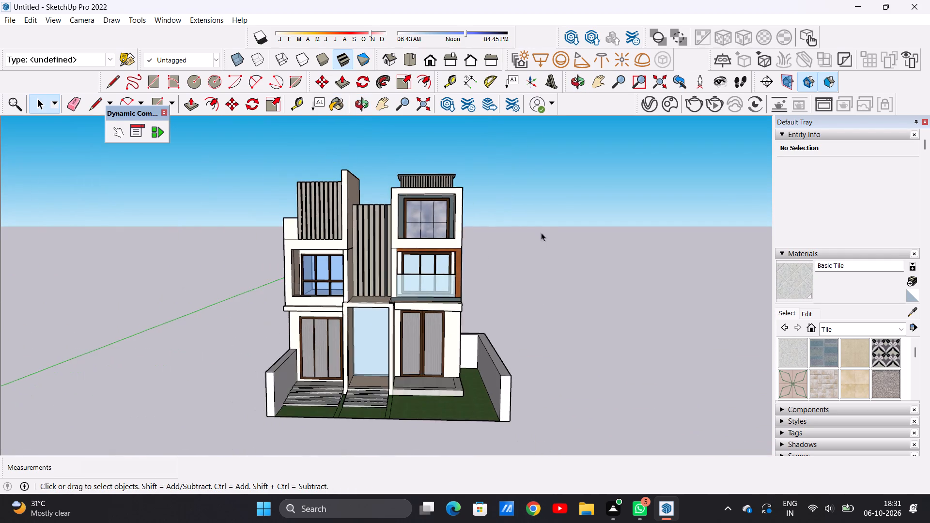
pyautogui.moveTo(565, 233); pyautogui.dragTo(264, 258, button='middle')
pyautogui.moveTo(489, 249); pyautogui.dragTo(322, 261, button='middle')
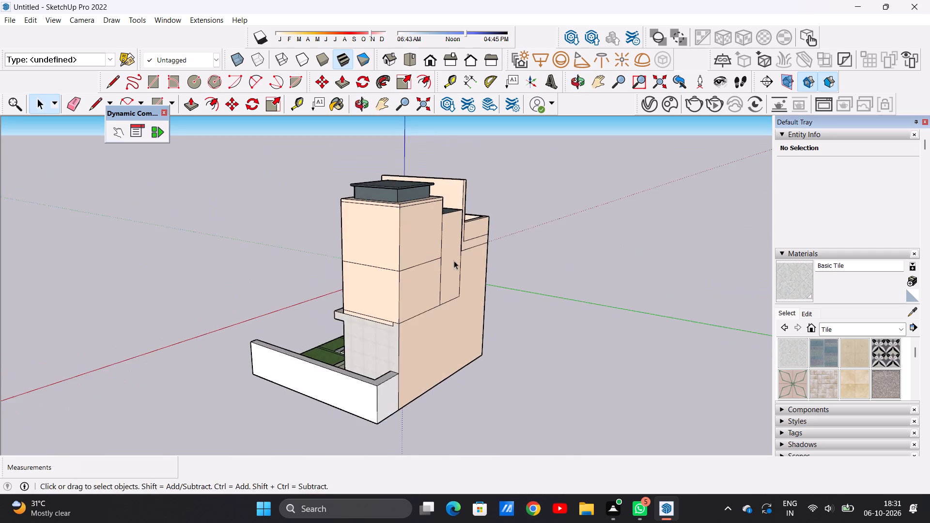
pyautogui.moveTo(454, 261); pyautogui.dragTo(248, 266, button='middle')
pyautogui.moveTo(529, 273); pyautogui.dragTo(317, 257, button='middle')
pyautogui.moveTo(542, 267); pyautogui.dragTo(289, 266, button='middle')
pyautogui.moveTo(495, 288); pyautogui.dragTo(317, 262, button='middle')
pyautogui.scroll(-4, 321, 262)
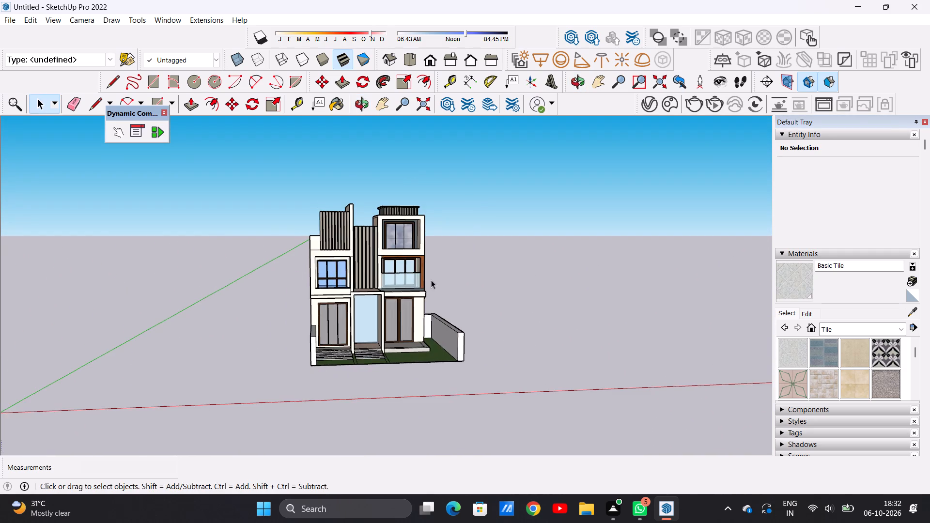
# Examine the front elevation, entrance and boundary walls up close and from a distance.
pyautogui.moveTo(429, 280); pyautogui.dragTo(376, 372, button='middle')
pyautogui.scroll(7, 372, 319)
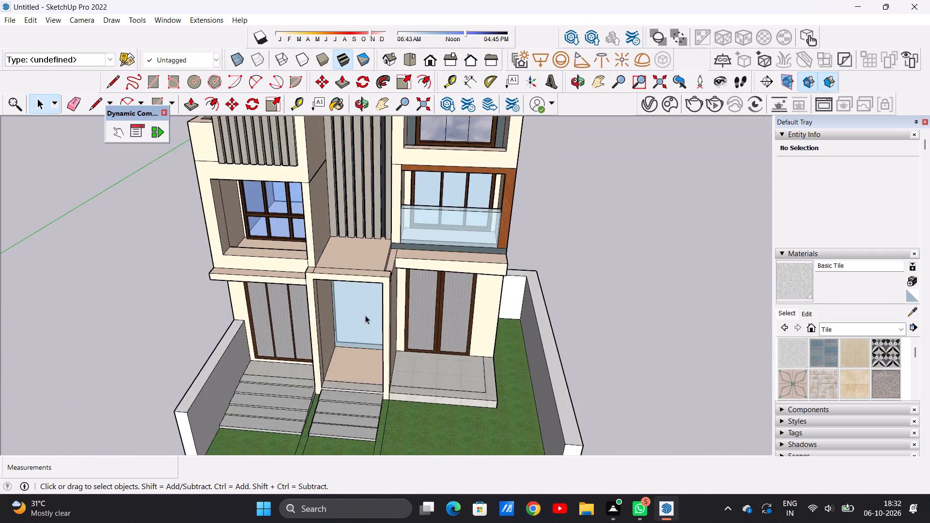
pyautogui.scroll(7, 365, 315)
pyautogui.scroll(-10, 408, 281)
pyautogui.moveTo(451, 374); pyautogui.dragTo(457, 313, button='middle')
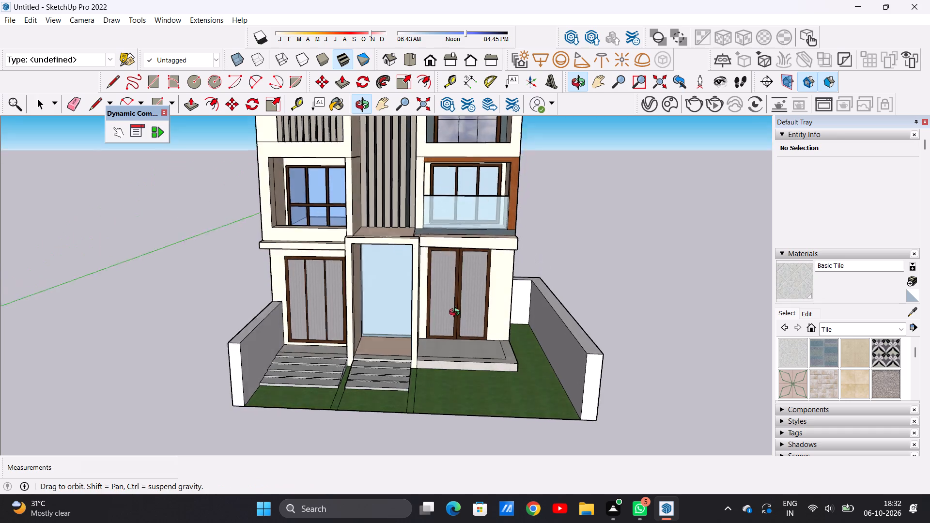
pyautogui.moveTo(457, 313); pyautogui.dragTo(450, 307, button='middle')
pyautogui.scroll(-9, 438, 349)
pyautogui.moveTo(531, 274); pyautogui.dragTo(607, 288, button='middle')
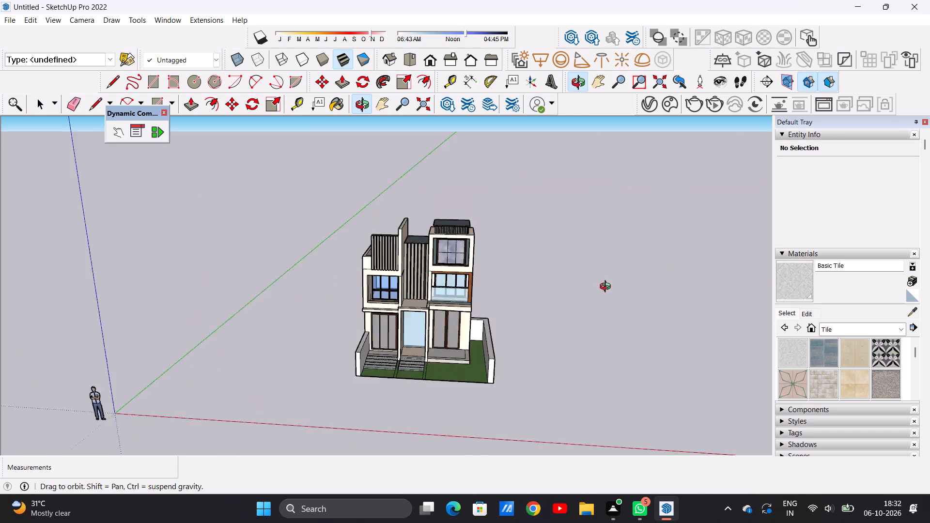
pyautogui.moveTo(607, 288); pyautogui.dragTo(655, 286, button='middle')
pyautogui.moveTo(394, 293); pyautogui.dragTo(370, 280, button='middle')
pyautogui.moveTo(495, 315); pyautogui.dragTo(374, 297, button='middle')
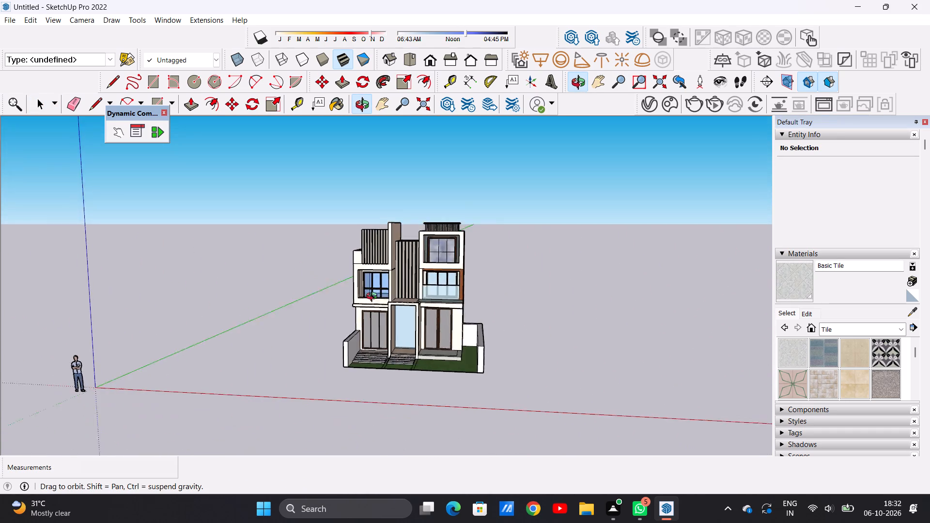
pyautogui.moveTo(374, 297); pyautogui.dragTo(415, 280, button='middle')
pyautogui.scroll(9, 415, 280)
pyautogui.scroll(-2, 417, 310)
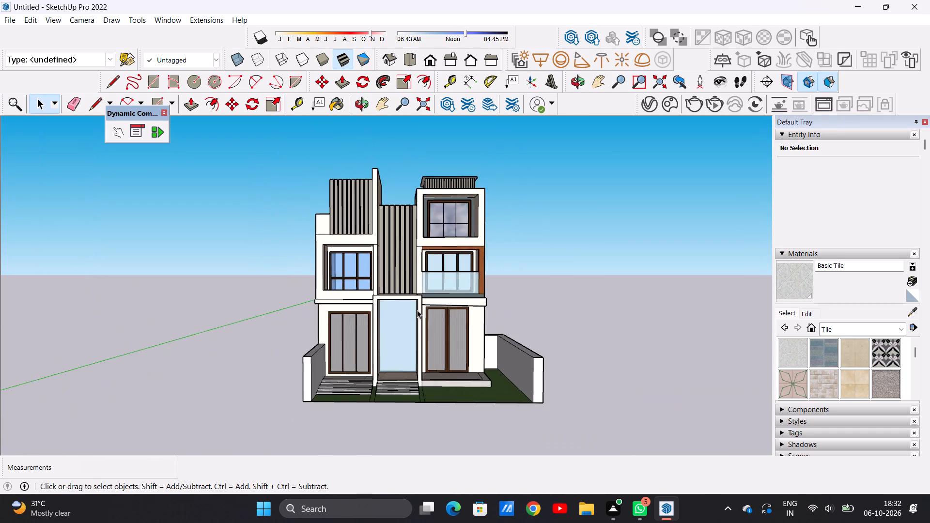
pyautogui.scroll(-7, 417, 310)
pyautogui.scroll(7, 439, 303)
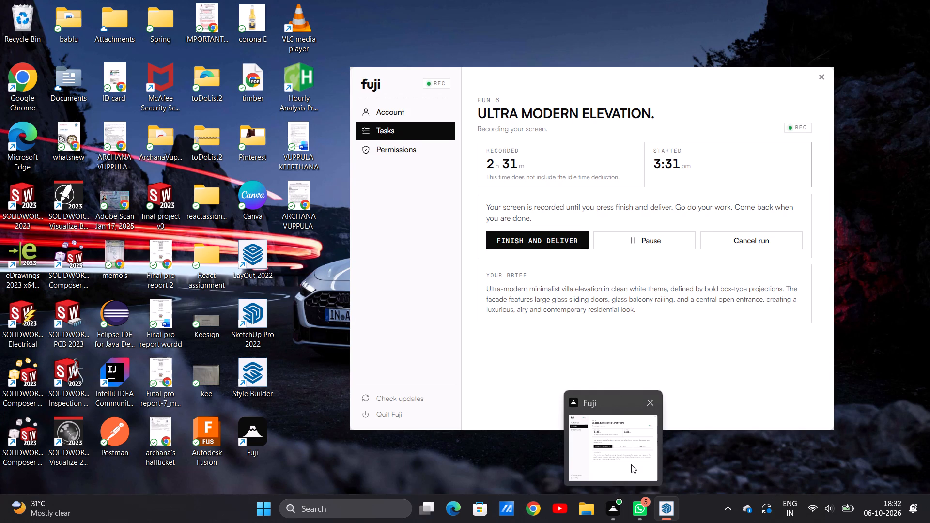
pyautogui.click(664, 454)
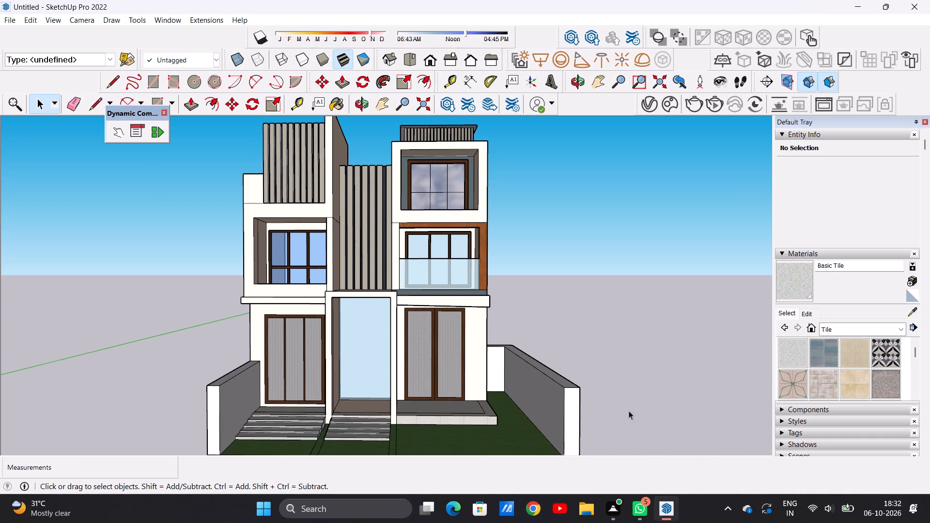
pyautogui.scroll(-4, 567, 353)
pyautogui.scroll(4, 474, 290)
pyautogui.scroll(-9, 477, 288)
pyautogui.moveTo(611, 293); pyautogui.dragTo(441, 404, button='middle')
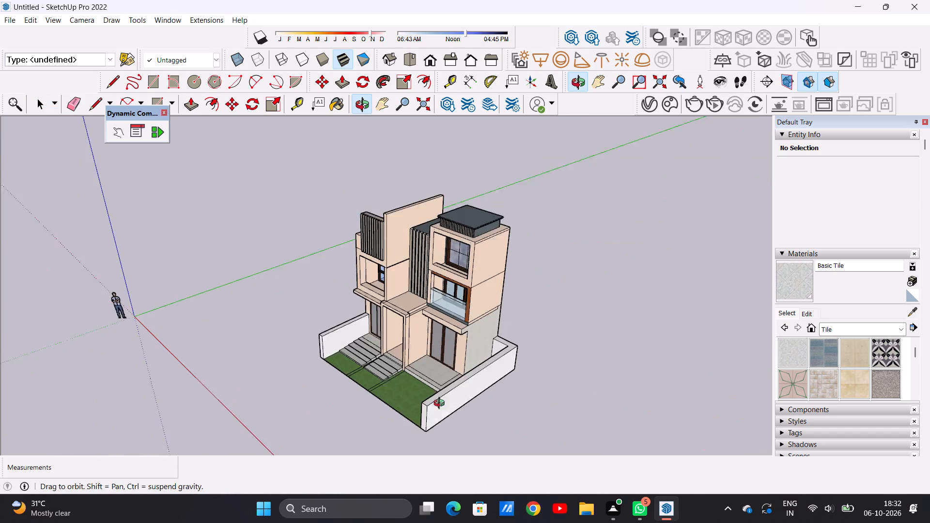
# Examine the front elevation, entrance, garden and unpainted boundary walls from several angles and distances.
pyautogui.moveTo(441, 404); pyautogui.dragTo(448, 421, button='middle')
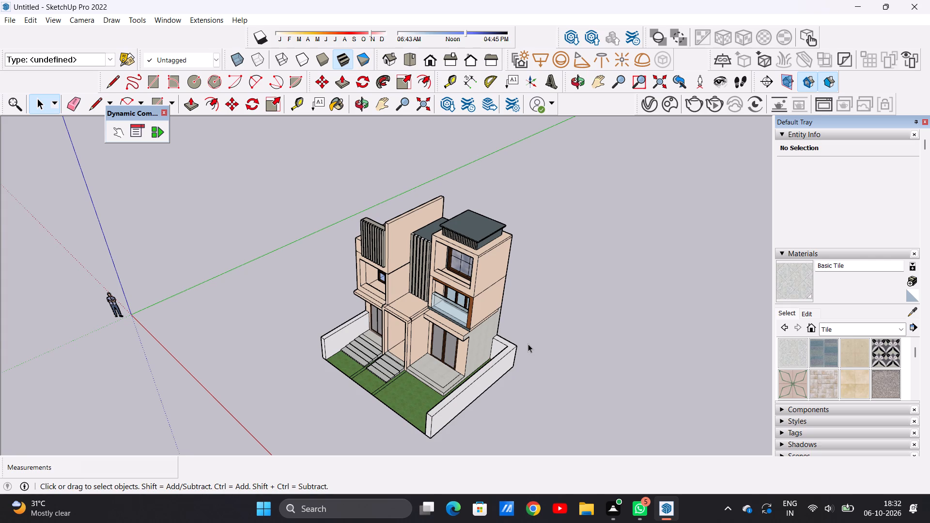
pyautogui.scroll(-10, 498, 254)
pyautogui.scroll(6, 480, 272)
pyautogui.moveTo(452, 290); pyautogui.dragTo(539, 277, button='middle')
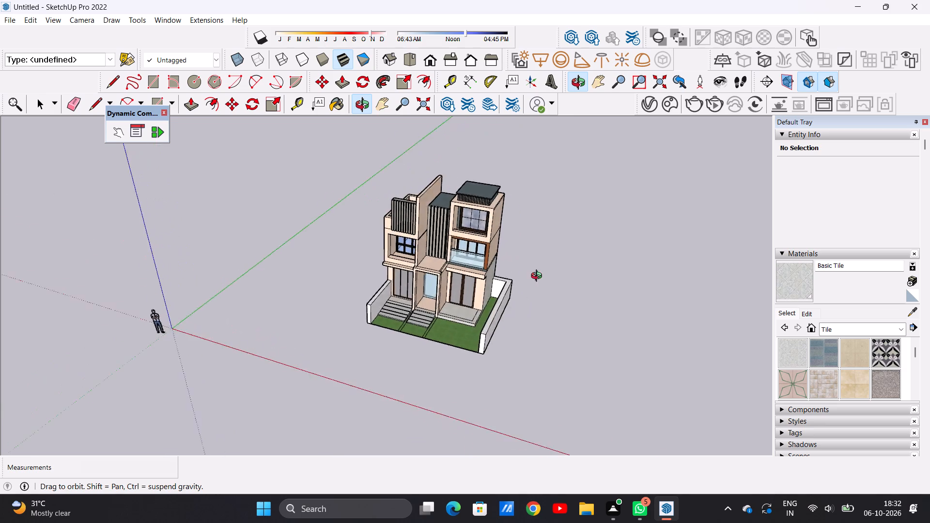
pyautogui.moveTo(539, 277); pyautogui.dragTo(508, 229, button='middle')
pyautogui.scroll(8, 507, 243)
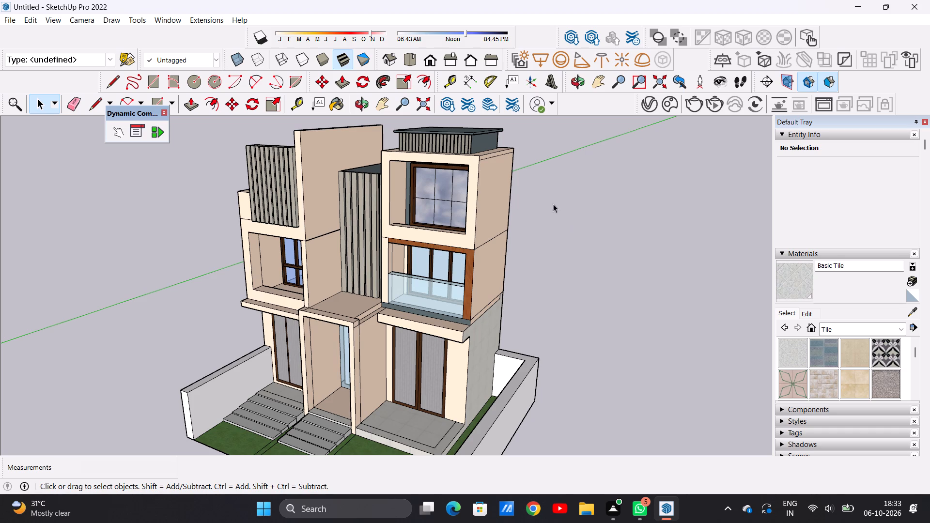
pyautogui.scroll(-12, 486, 225)
pyautogui.scroll(6, 445, 295)
pyautogui.moveTo(436, 286); pyautogui.dragTo(528, 239, button='middle')
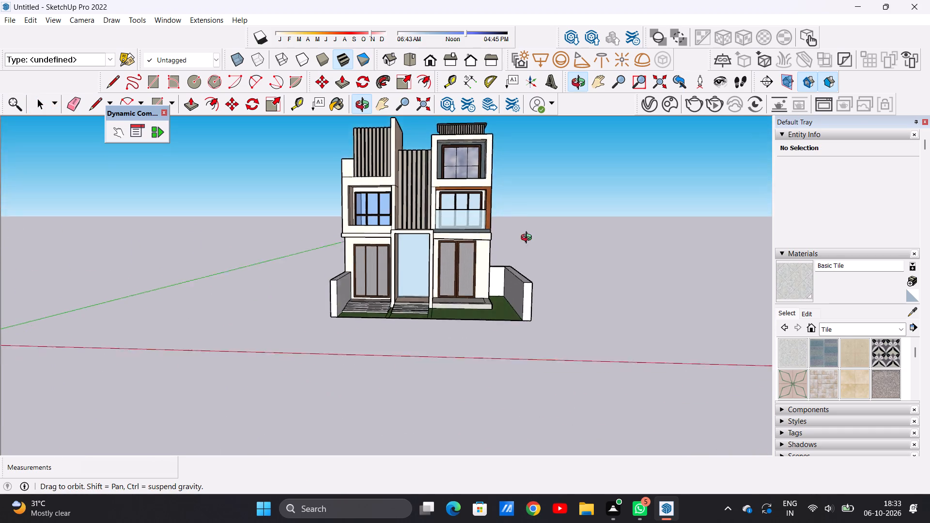
pyautogui.moveTo(528, 239); pyautogui.dragTo(492, 331, button='middle')
pyautogui.scroll(6, 534, 246)
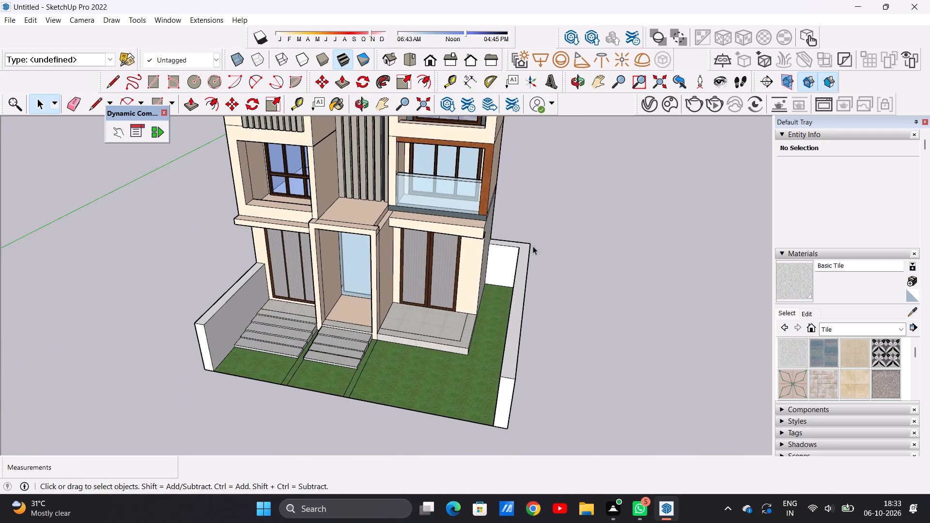
pyautogui.scroll(5, 525, 246)
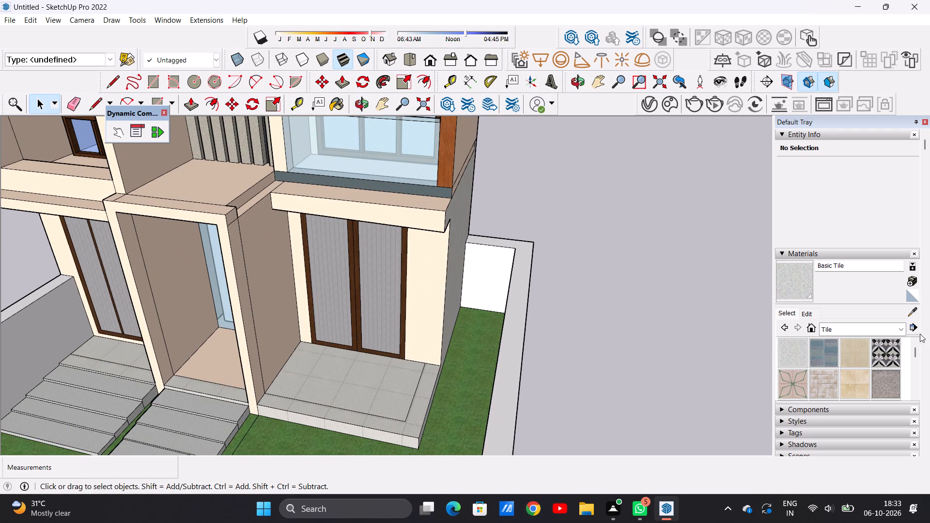
# Paint the front end, top and inner face of the boundary wall beside the garden with Terrazzo Tile Light from Synthetic Surfaces.
pyautogui.click(899, 329)
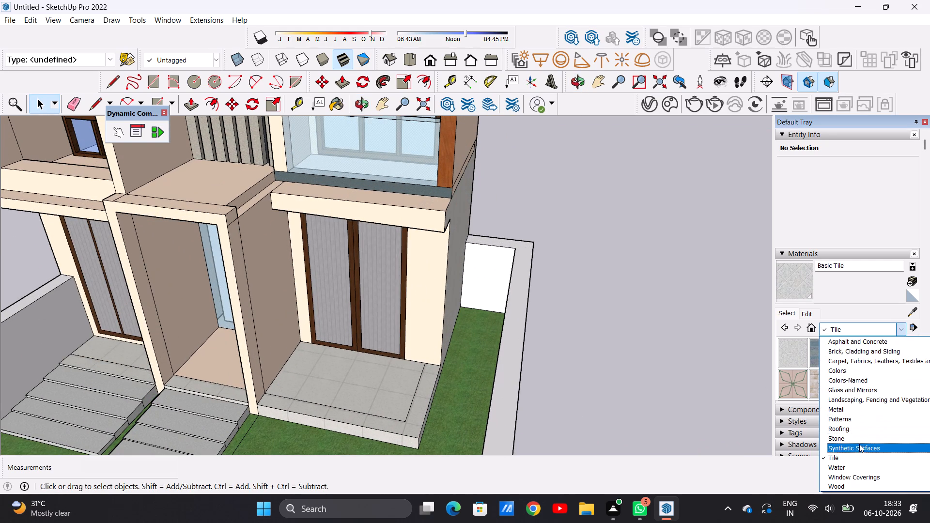
pyautogui.click(859, 447)
pyautogui.scroll(-1, 852, 364)
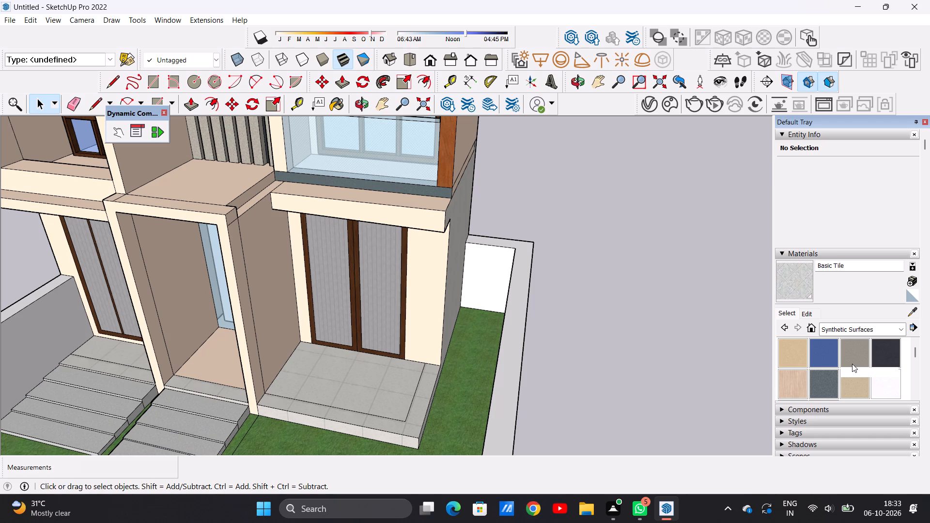
pyautogui.click(823, 356)
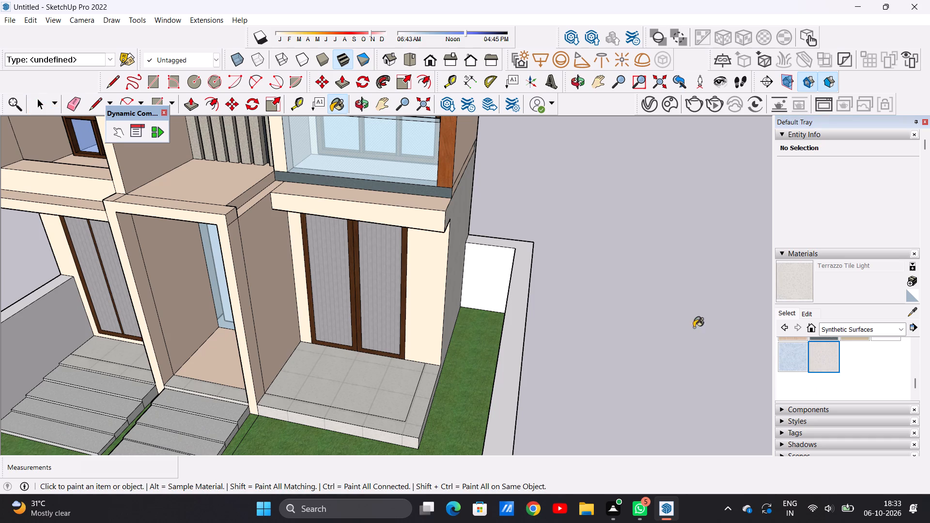
pyautogui.scroll(-17, 672, 321)
pyautogui.moveTo(611, 371); pyautogui.dragTo(602, 312, button='middle')
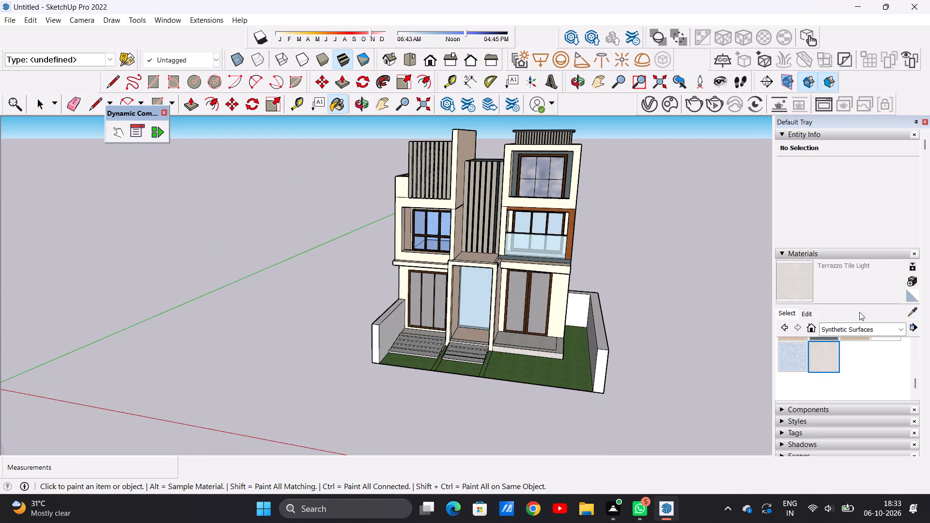
pyautogui.scroll(11, 643, 346)
pyautogui.click(576, 344)
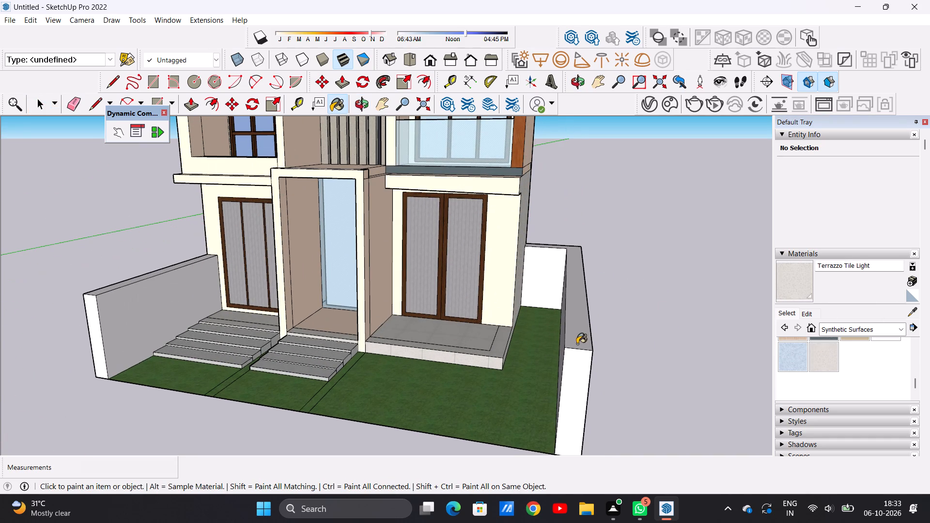
pyautogui.click(570, 369)
pyautogui.moveTo(570, 322); pyautogui.dragTo(667, 323, button='middle')
pyautogui.scroll(3, 657, 328)
pyautogui.click(636, 331)
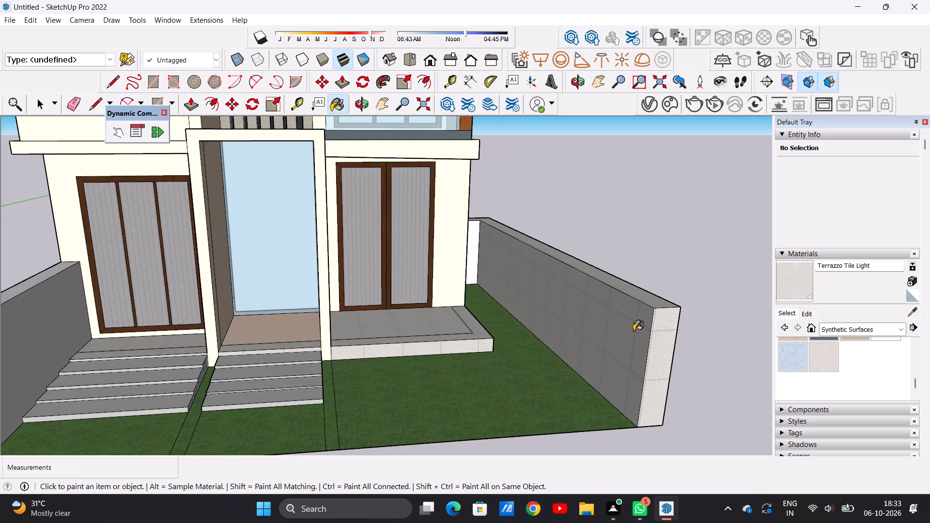
# Apply Terrazzo Tile Light to the garden-side boundary wall's long outer face and to the outer and top faces of its rear return.
pyautogui.scroll(-6, 613, 308)
pyautogui.moveTo(697, 300); pyautogui.dragTo(448, 278, button='middle')
pyautogui.click(492, 340)
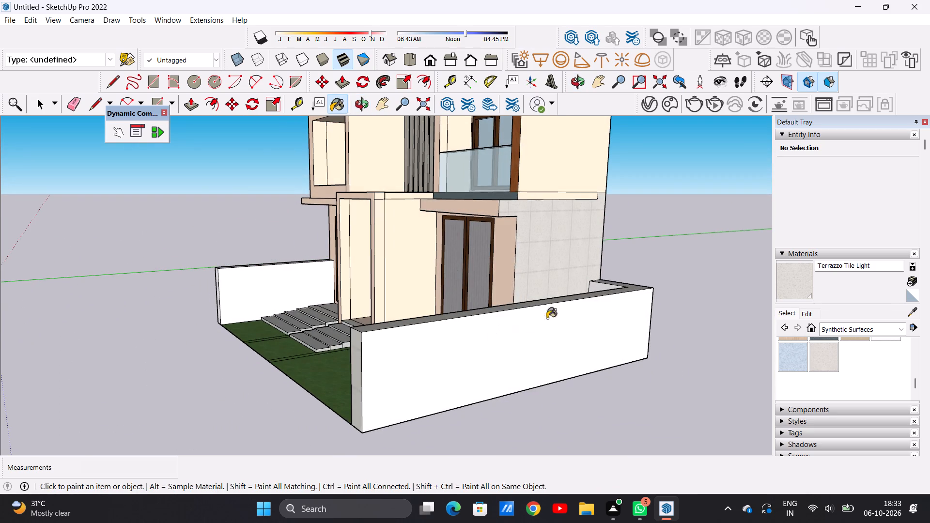
pyautogui.scroll(-3, 588, 302)
pyautogui.moveTo(682, 288); pyautogui.dragTo(410, 302, button='middle')
pyautogui.scroll(5, 403, 388)
pyautogui.click(383, 396)
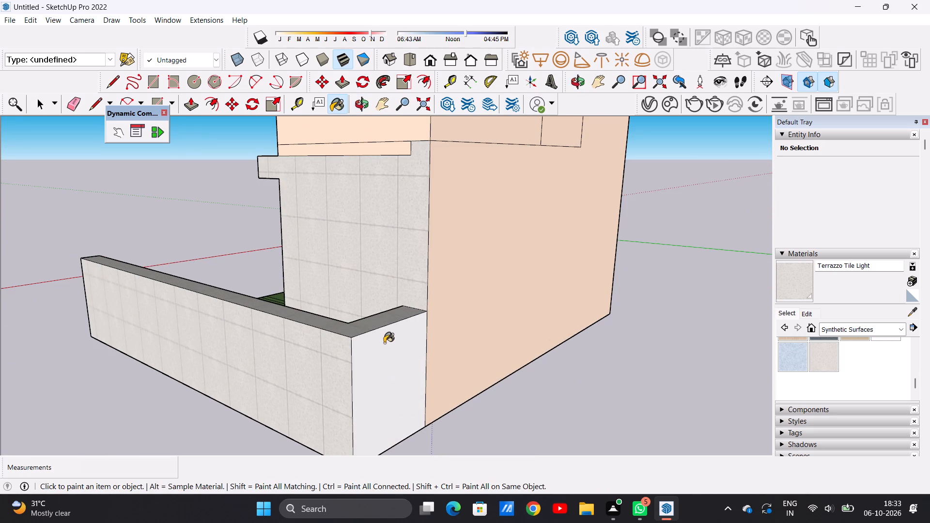
pyautogui.click(403, 313)
# Paint the inner face of the boundary wall's rear return, facing the side lawn, with Terrazzo Tile Light.
pyautogui.scroll(-9, 483, 341)
pyautogui.moveTo(377, 365); pyautogui.dragTo(527, 433, button='middle')
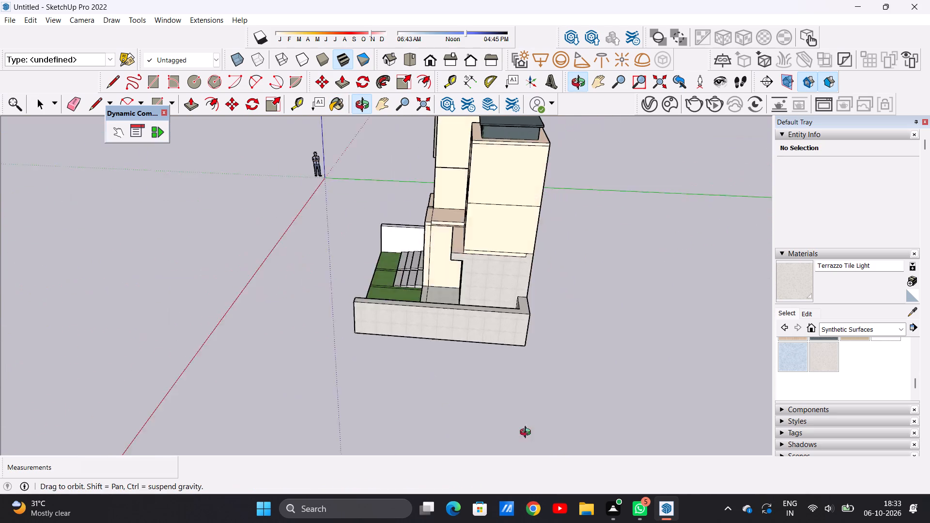
pyautogui.moveTo(527, 433); pyautogui.dragTo(622, 427, button='middle')
pyautogui.scroll(1, 621, 431)
pyautogui.moveTo(401, 297); pyautogui.dragTo(636, 284, button='middle')
pyautogui.moveTo(470, 283); pyautogui.dragTo(528, 282, button='middle')
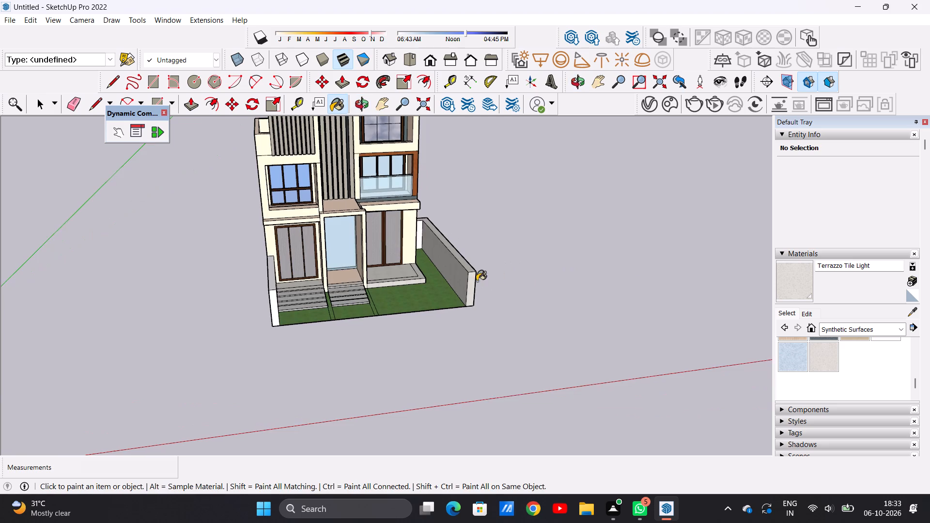
pyautogui.scroll(11, 440, 287)
pyautogui.scroll(-5, 476, 246)
pyautogui.moveTo(486, 218); pyautogui.dragTo(433, 211, button='middle')
pyautogui.scroll(7, 427, 191)
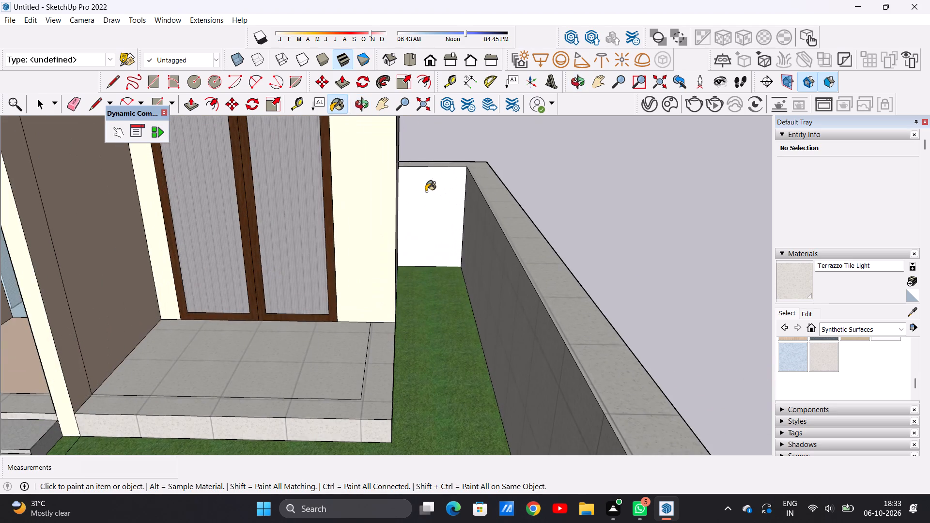
pyautogui.click(426, 191)
# Paint the top, inner face, front end and outer face of the boundary wall beside the wide steps with Terrazzo Tile Light.
pyautogui.scroll(-15, 437, 214)
pyautogui.scroll(1, 264, 236)
pyautogui.scroll(-1, 264, 236)
pyautogui.scroll(7, 264, 236)
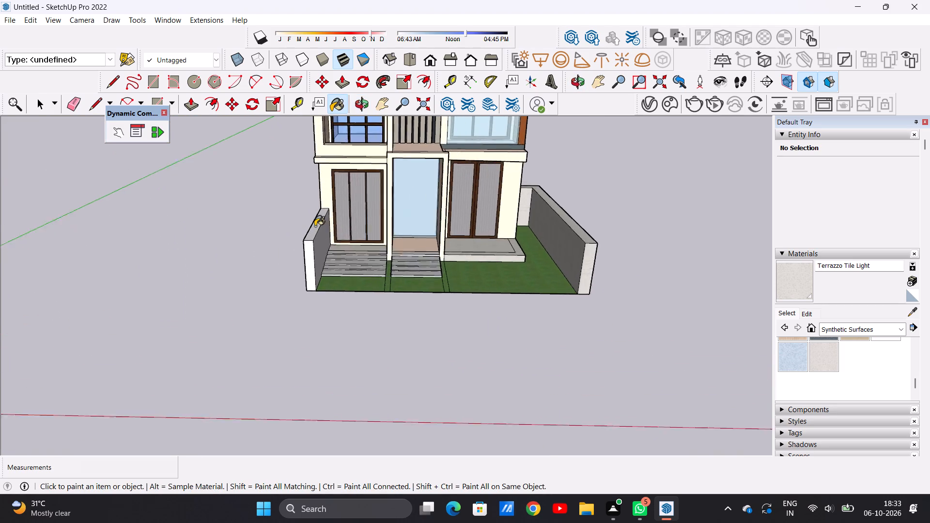
pyautogui.scroll(3, 315, 226)
pyautogui.click(313, 226)
pyautogui.click(318, 255)
pyautogui.click(304, 272)
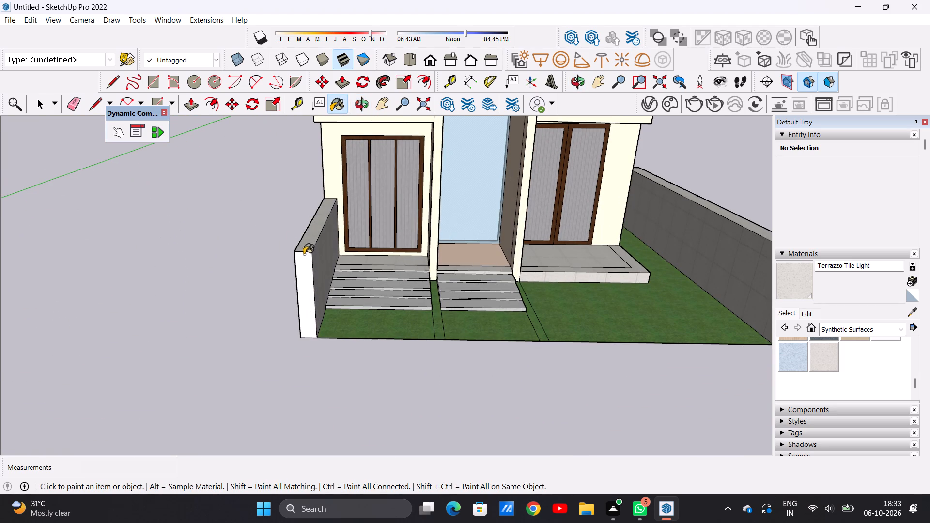
pyautogui.moveTo(291, 244); pyautogui.dragTo(430, 241, button='middle')
pyautogui.click(387, 272)
# Examine the tiled boundary walls and the whole front facade from both front corners and at eye level.
pyautogui.scroll(-10, 319, 257)
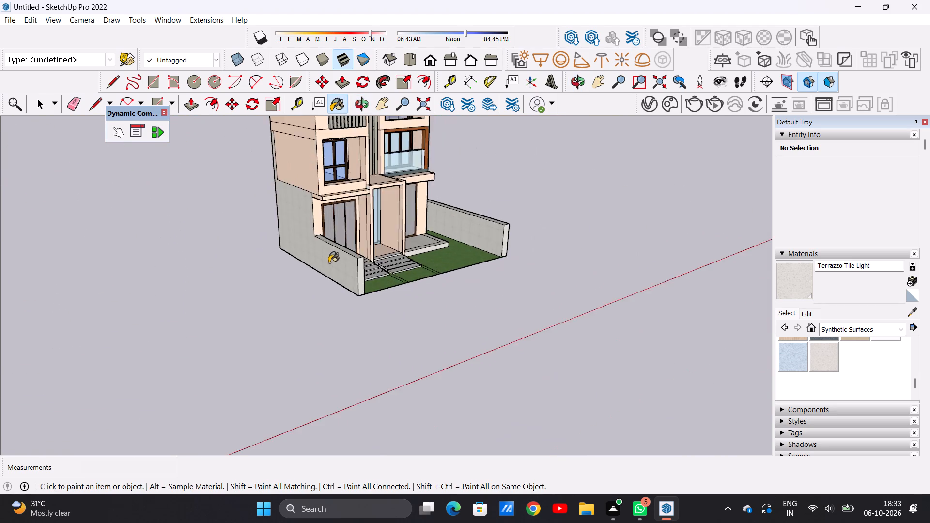
pyautogui.scroll(-5, 329, 262)
pyautogui.moveTo(453, 265); pyautogui.dragTo(288, 271, button='middle')
pyautogui.scroll(6, 483, 227)
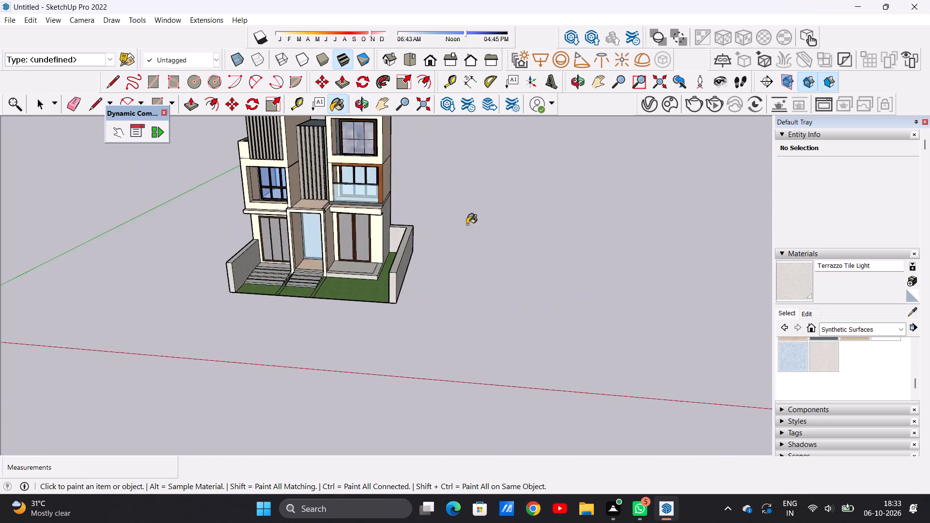
pyautogui.scroll(8, 467, 224)
pyautogui.moveTo(388, 266); pyautogui.dragTo(411, 231, button='middle')
pyautogui.scroll(-8, 414, 255)
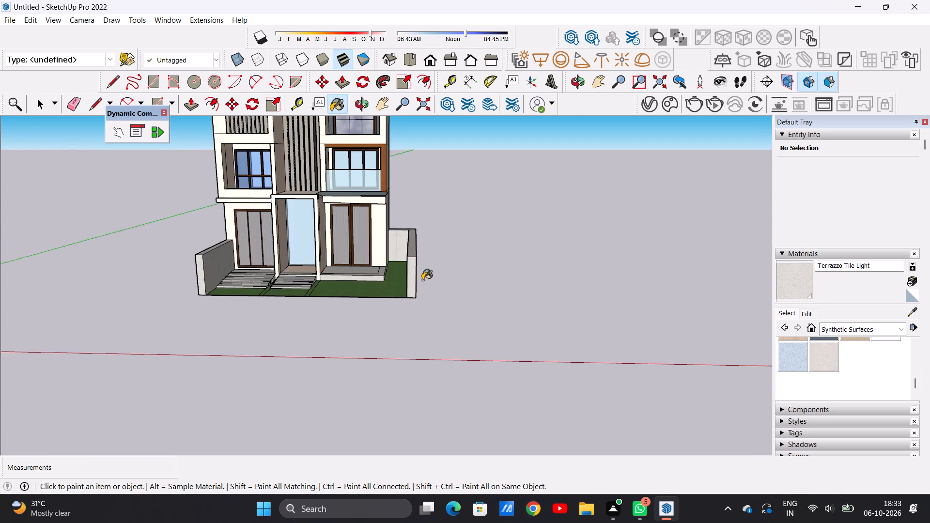
pyautogui.scroll(-9, 422, 280)
pyautogui.scroll(7, 435, 245)
pyautogui.moveTo(553, 208); pyautogui.dragTo(527, 188, button='middle')
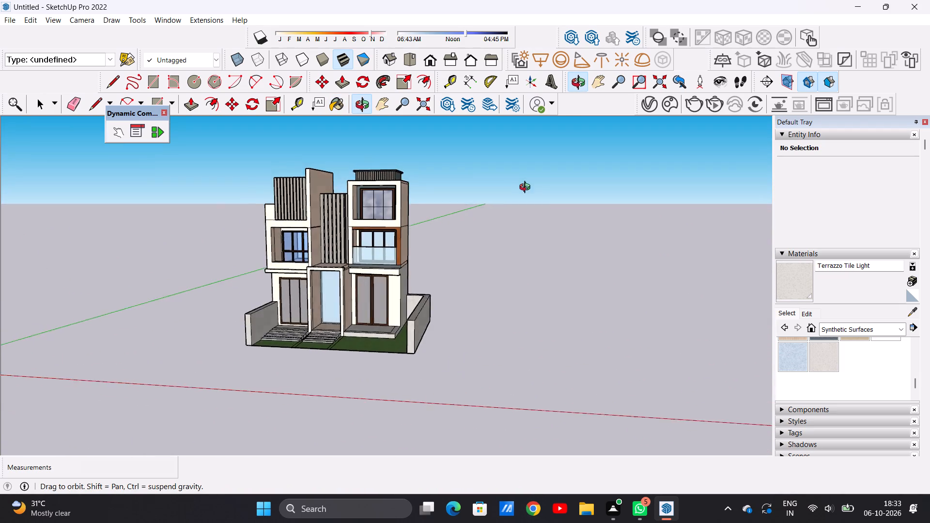
pyautogui.moveTo(527, 188); pyautogui.dragTo(579, 175, button='middle')
pyautogui.scroll(4, 390, 241)
pyautogui.scroll(-7, 357, 245)
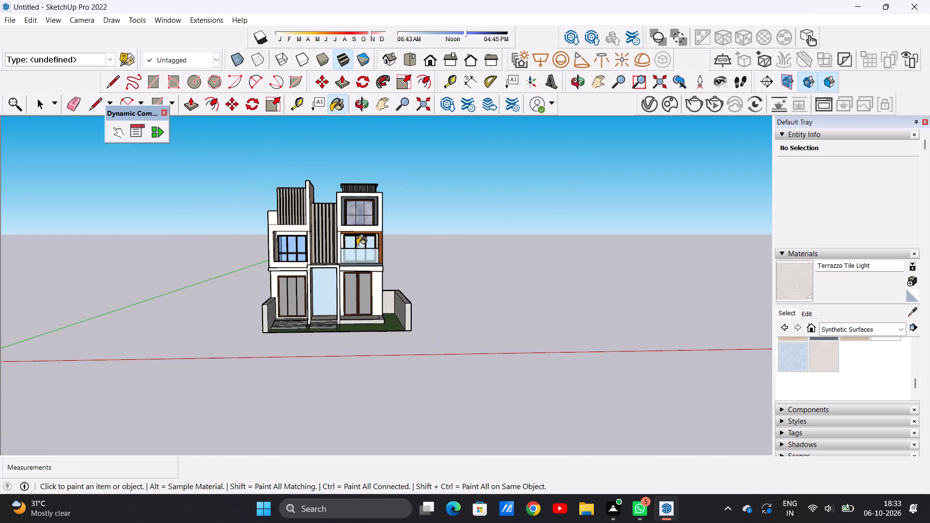
pyautogui.scroll(4, 505, 216)
pyautogui.moveTo(497, 215); pyautogui.dragTo(467, 241, button='middle')
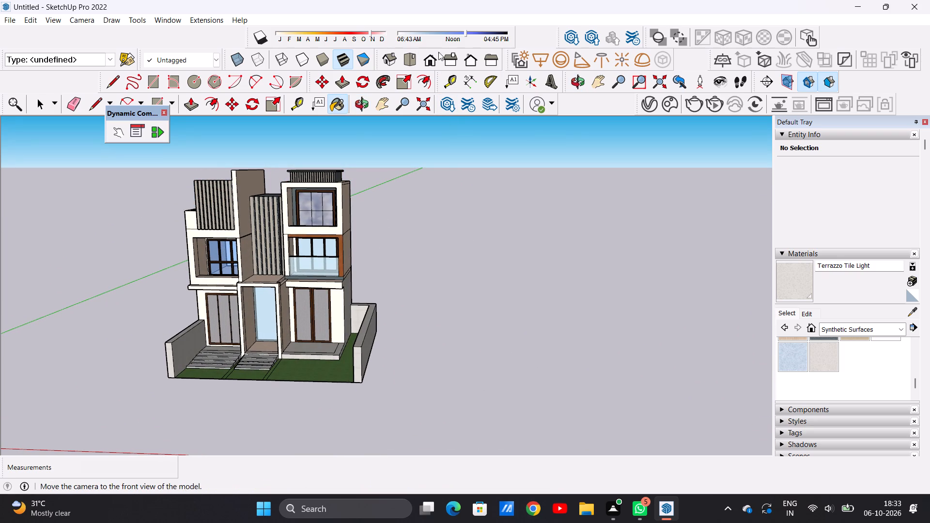
# Check the house in the standard Front view and from a raised front angle.
pyautogui.click(425, 58)
pyautogui.scroll(3, 507, 222)
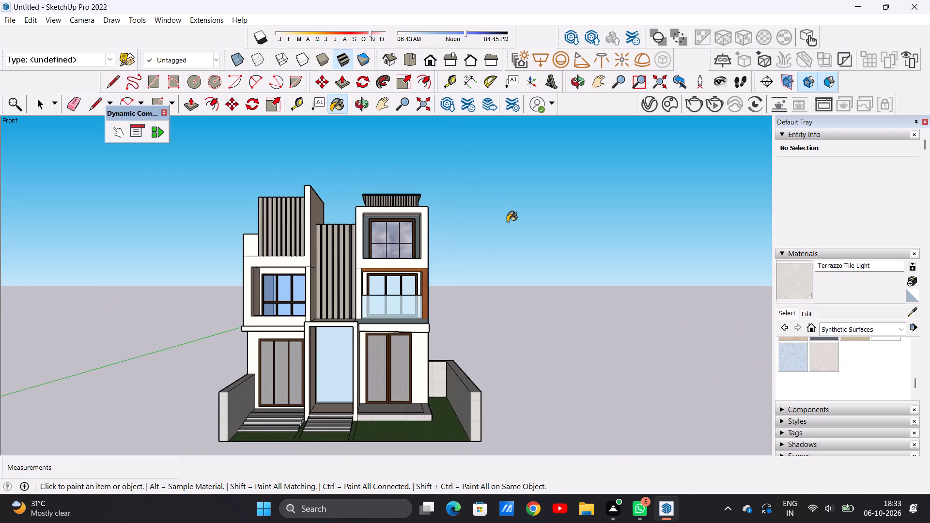
pyautogui.scroll(-4, 507, 223)
pyautogui.moveTo(512, 229); pyautogui.dragTo(496, 320, button='middle')
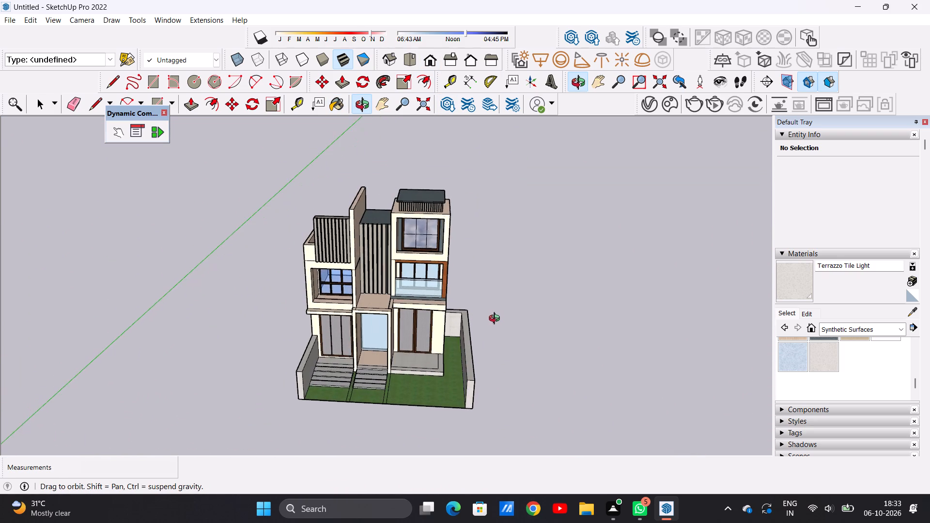
pyautogui.moveTo(496, 320); pyautogui.dragTo(497, 320, button='middle')
pyautogui.scroll(4, 479, 323)
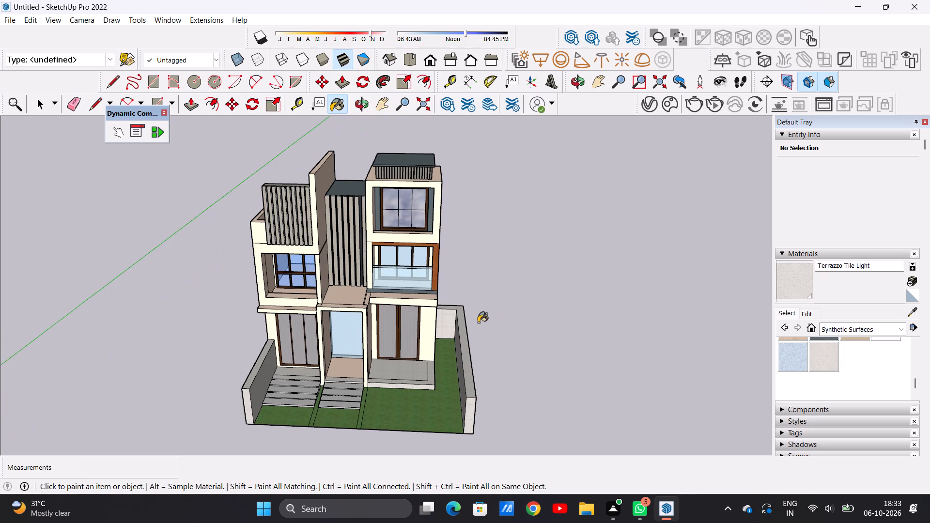
pyautogui.scroll(1, 478, 323)
pyautogui.press('space')
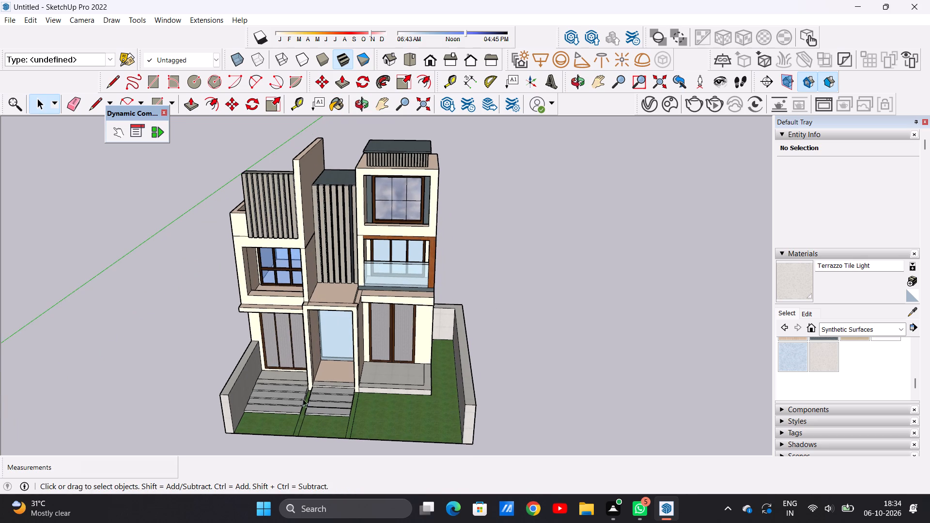
# Examine the entrance floor, porch edges and both front flights of steps up close for material consistency.
pyautogui.scroll(19, 368, 402)
pyautogui.scroll(-6, 312, 390)
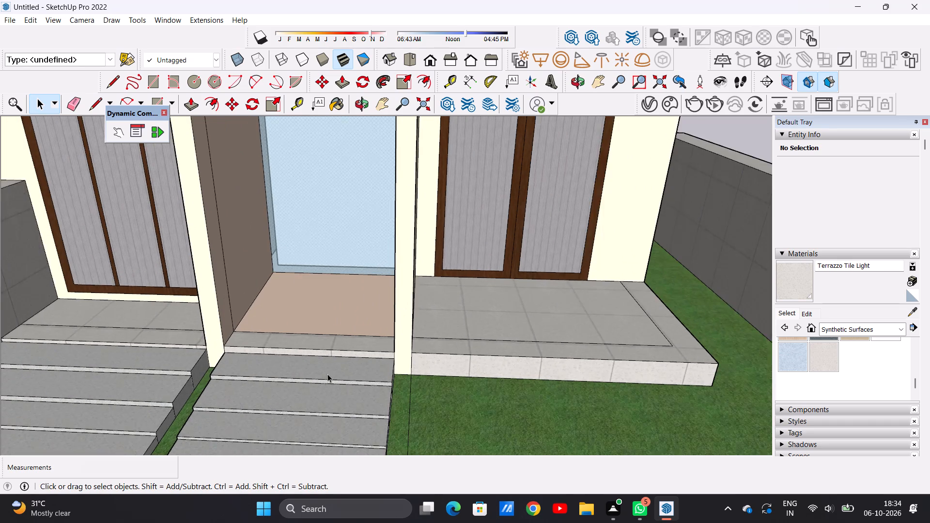
pyautogui.scroll(-9, 327, 374)
pyautogui.scroll(19, 323, 379)
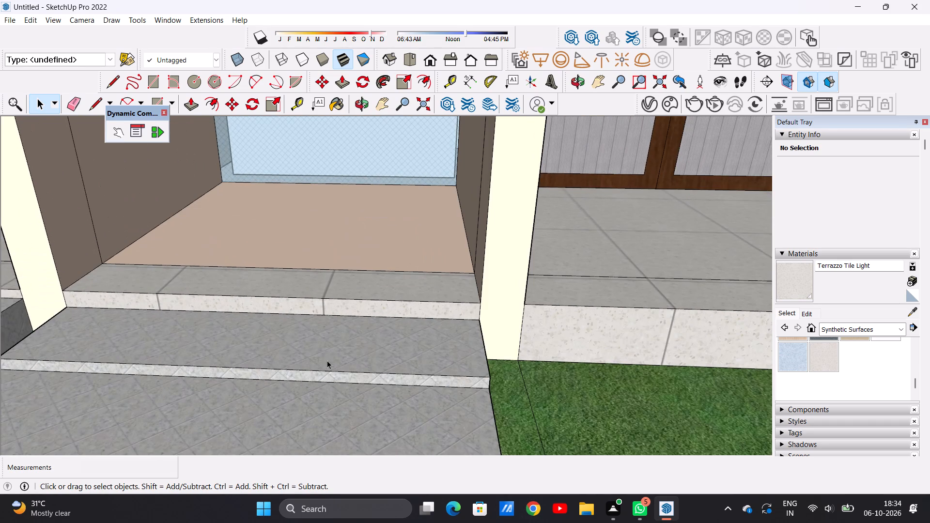
pyautogui.scroll(-14, 340, 355)
pyautogui.scroll(7, 251, 332)
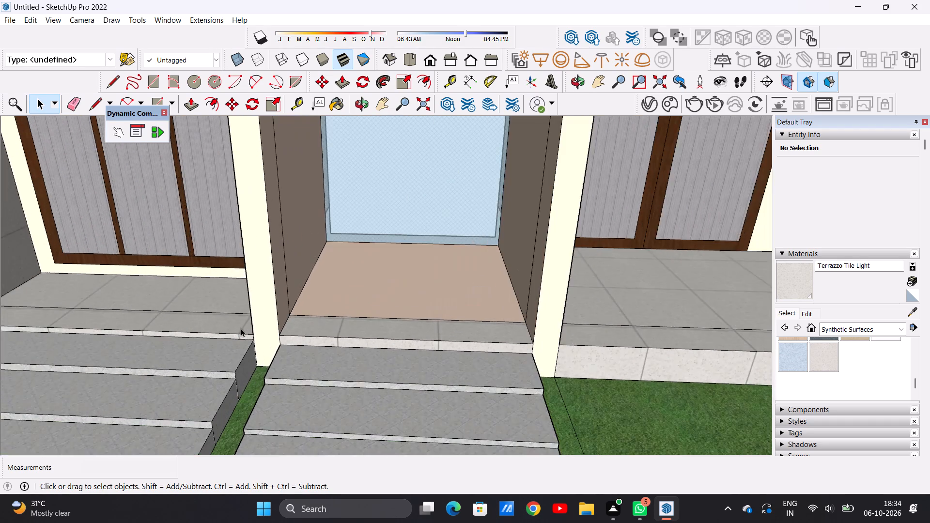
pyautogui.scroll(5, 238, 327)
pyautogui.scroll(1, 439, 351)
pyautogui.scroll(-1, 437, 351)
pyautogui.scroll(5, 430, 350)
pyautogui.scroll(-4, 310, 348)
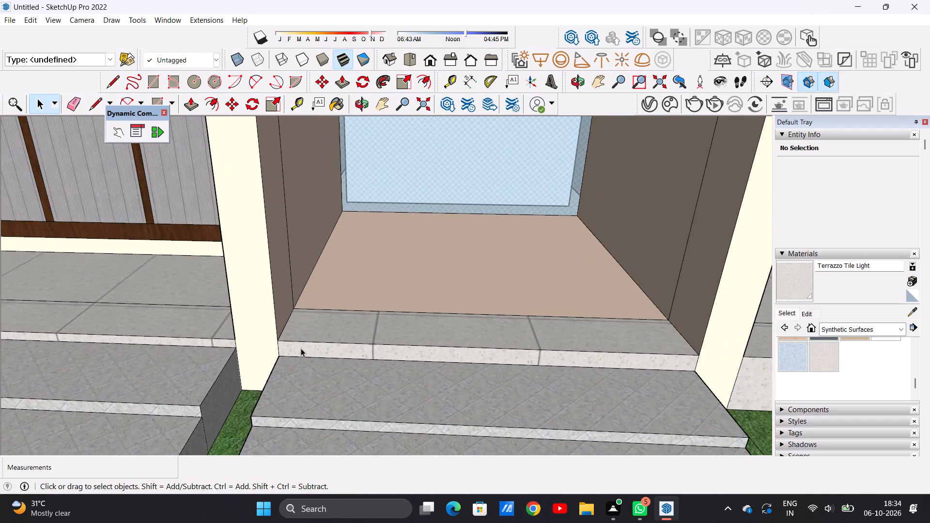
pyautogui.scroll(-14, 301, 348)
pyautogui.scroll(6, 429, 352)
pyautogui.scroll(-1, 431, 352)
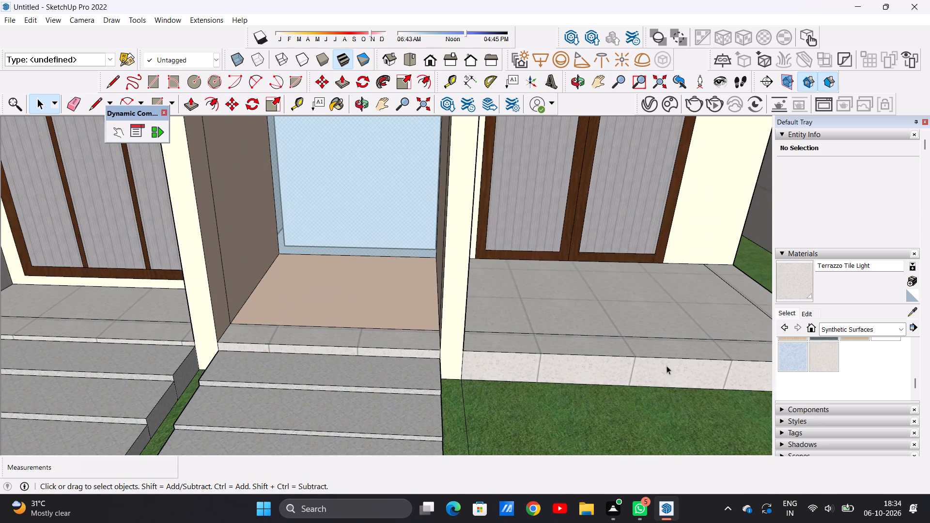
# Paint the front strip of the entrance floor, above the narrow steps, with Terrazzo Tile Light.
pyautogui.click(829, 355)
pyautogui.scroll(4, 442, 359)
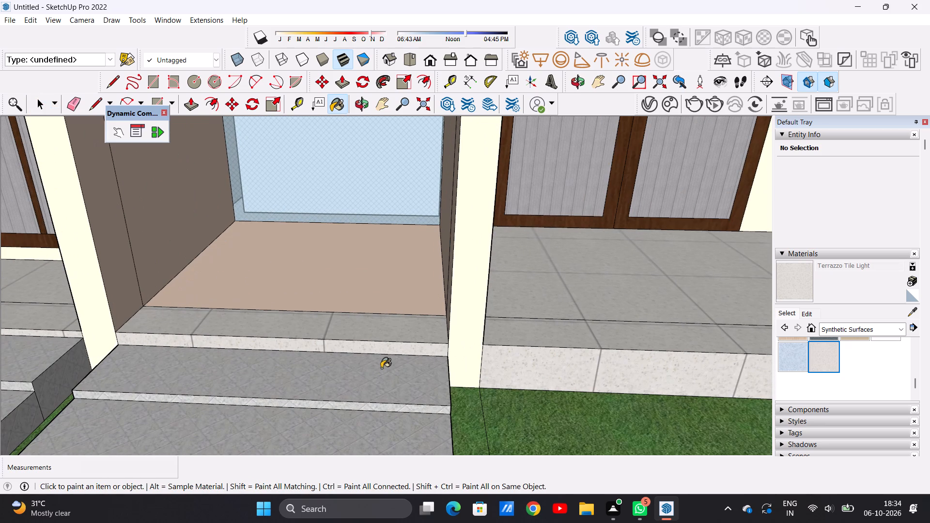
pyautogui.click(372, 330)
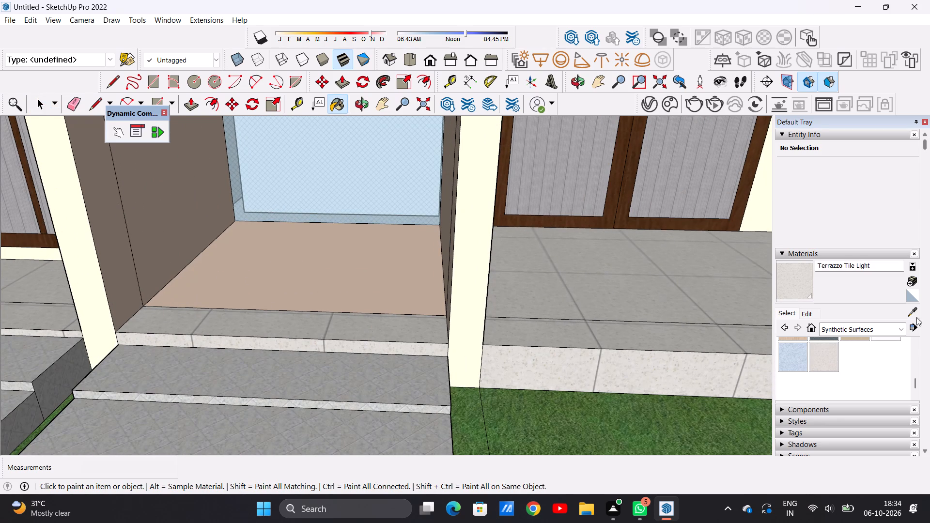
# Paint the top strip and front edge of the entrance landing with Basic Tile from the Tile collection.
pyautogui.scroll(1, 849, 357)
pyautogui.click(899, 328)
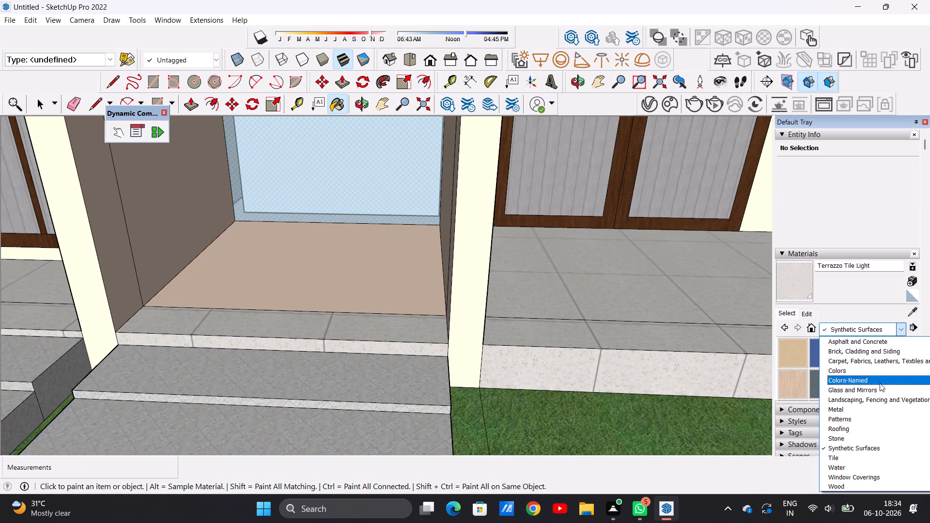
pyautogui.click(860, 454)
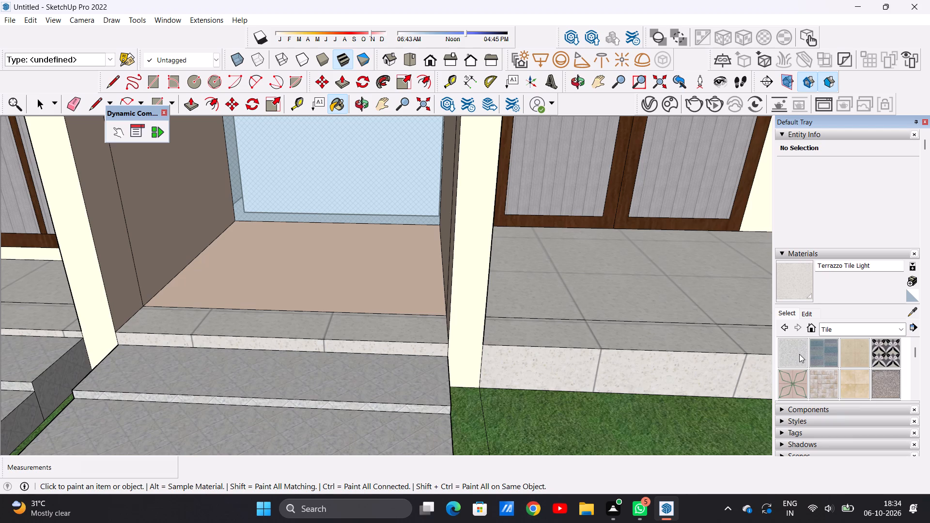
pyautogui.click(799, 352)
pyautogui.scroll(5, 423, 332)
pyautogui.click(423, 332)
pyautogui.scroll(-2, 470, 316)
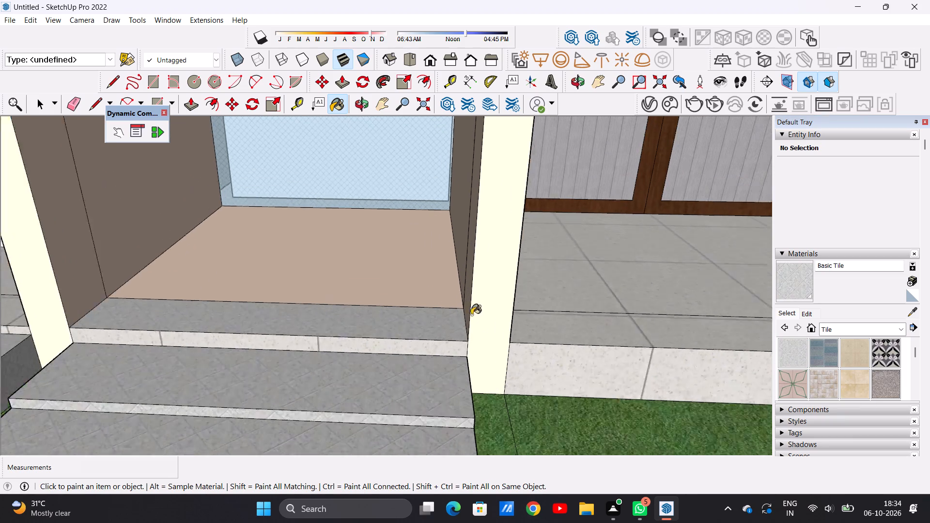
pyautogui.scroll(-7, 471, 315)
pyautogui.scroll(6, 401, 341)
pyautogui.click(413, 324)
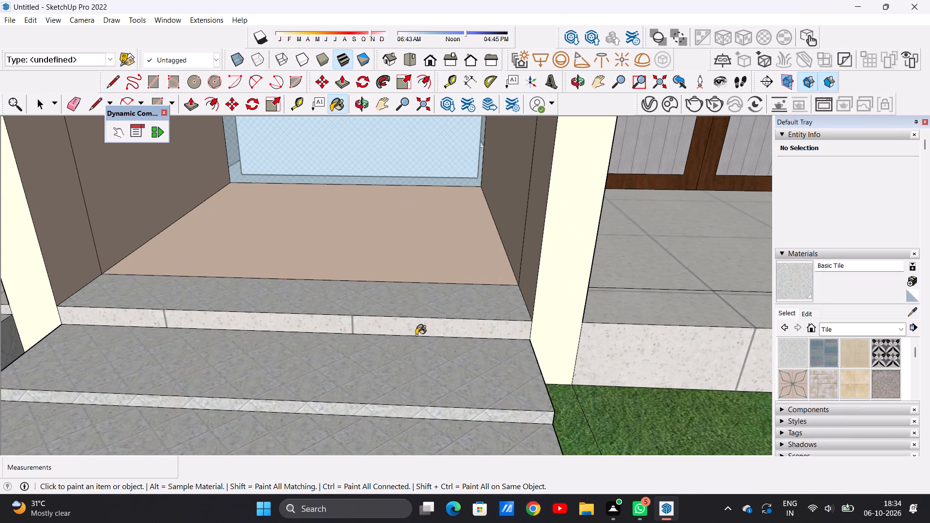
# Paint the front strip, edge and floor of the landing above the wide steps with Basic Tile.
pyautogui.scroll(-17, 418, 338)
pyautogui.scroll(15, 350, 318)
pyautogui.click(357, 319)
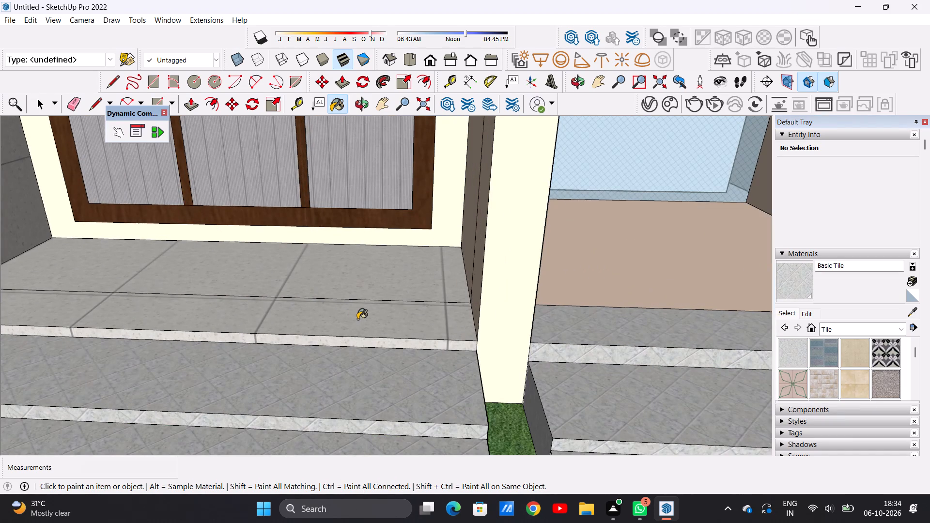
pyautogui.click(382, 344)
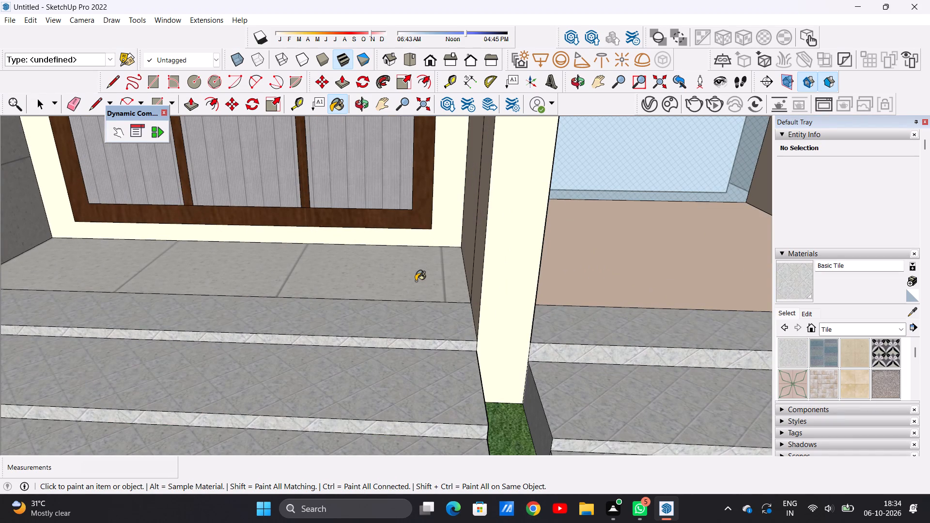
pyautogui.click(416, 281)
pyautogui.scroll(-3, 398, 328)
pyautogui.scroll(1, 398, 328)
pyautogui.scroll(-10, 398, 328)
pyautogui.moveTo(379, 357); pyautogui.dragTo(385, 313, button='middle')
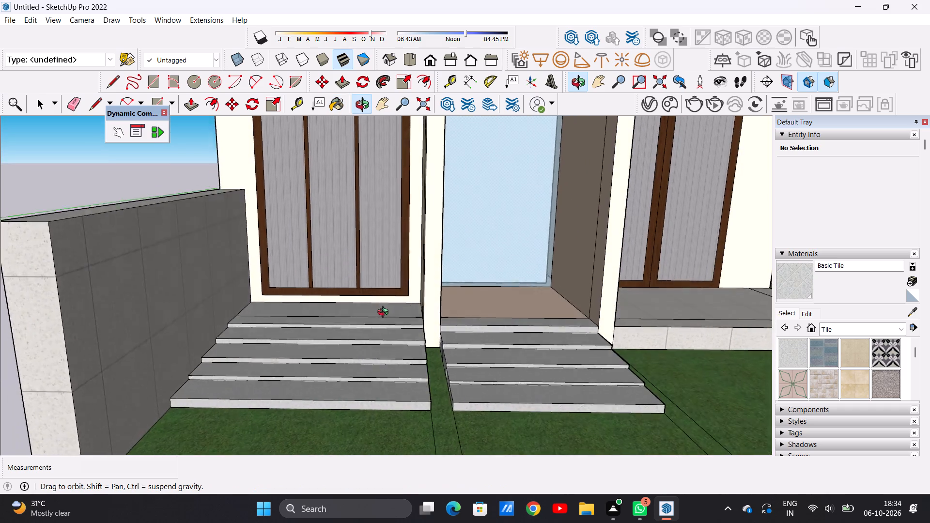
pyautogui.moveTo(385, 313); pyautogui.dragTo(359, 418, button='middle')
pyautogui.scroll(6, 384, 394)
pyautogui.scroll(-7, 394, 362)
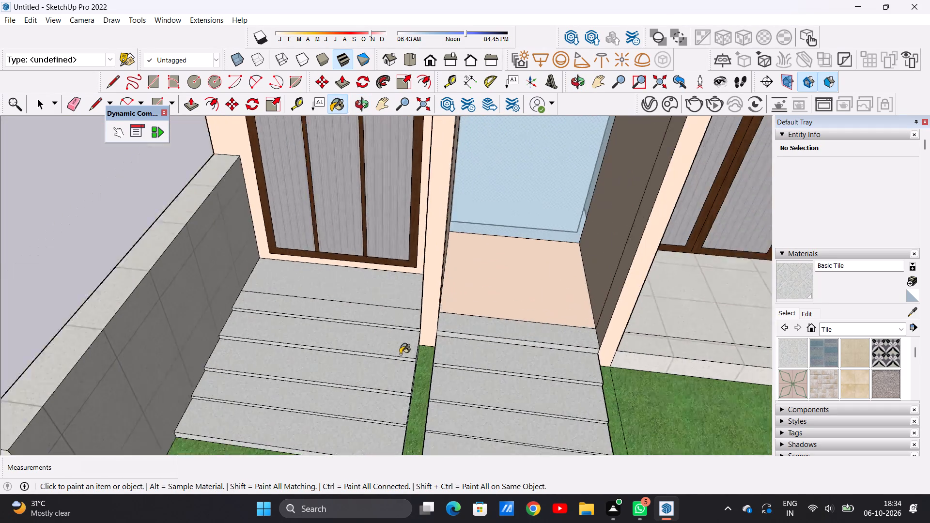
pyautogui.scroll(-14, 400, 354)
pyautogui.scroll(4, 412, 342)
pyautogui.press('space')
# Examine the whole house in the standard Front view and from slightly raised front angles.
pyautogui.scroll(-11, 480, 307)
pyautogui.moveTo(505, 335); pyautogui.dragTo(529, 280, button='middle')
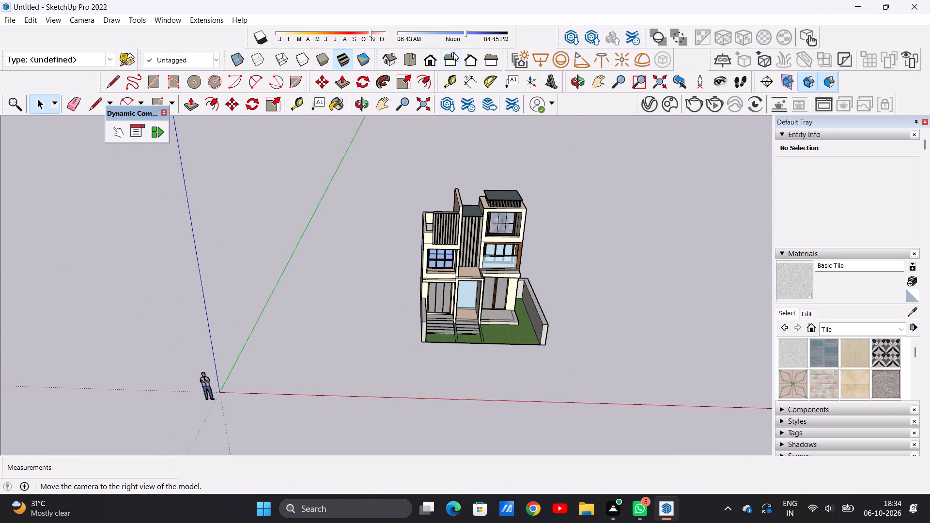
pyautogui.click(434, 61)
pyautogui.scroll(8, 624, 276)
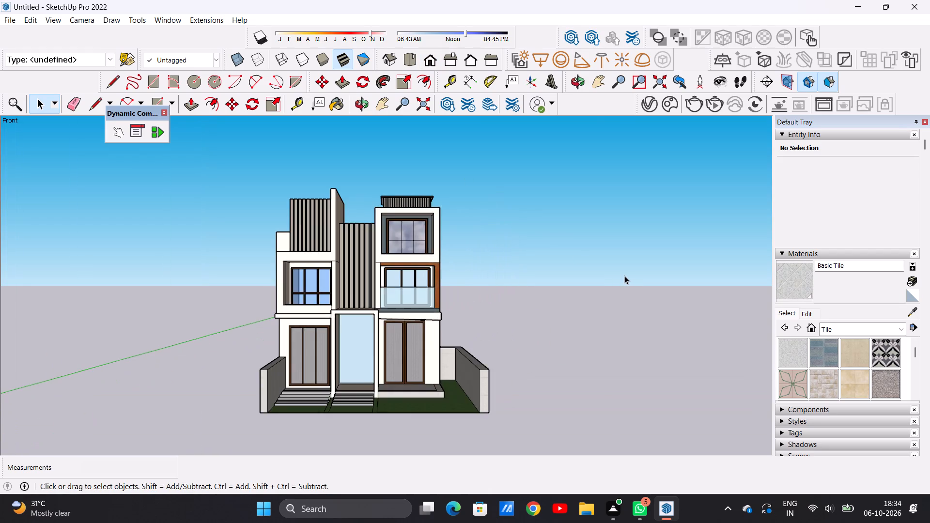
pyautogui.moveTo(621, 276); pyautogui.dragTo(575, 327, button='middle')
pyautogui.scroll(3, 586, 299)
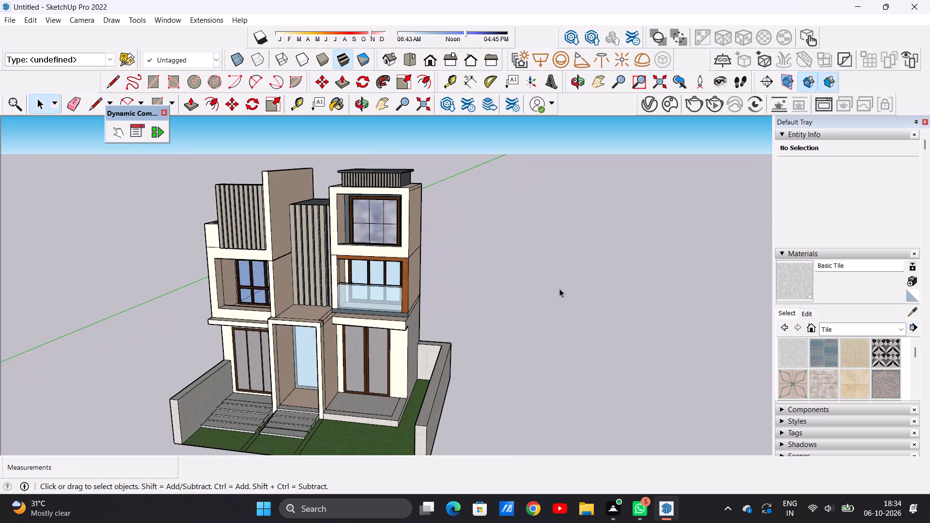
pyautogui.scroll(-2, 563, 289)
pyautogui.moveTo(542, 300); pyautogui.dragTo(550, 301, button='middle')
pyautogui.scroll(1, 550, 301)
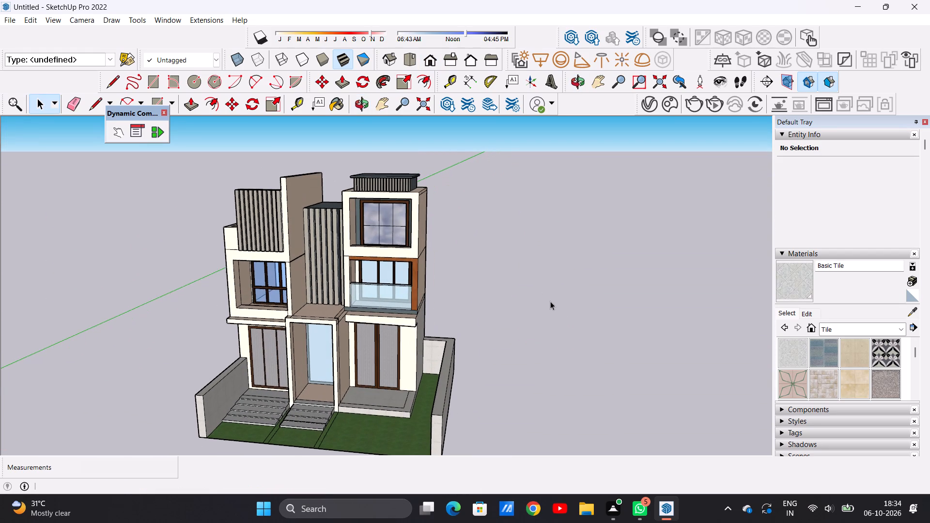
pyautogui.scroll(-5, 550, 301)
pyautogui.moveTo(523, 326); pyautogui.dragTo(539, 308, button='middle')
pyautogui.scroll(5, 562, 274)
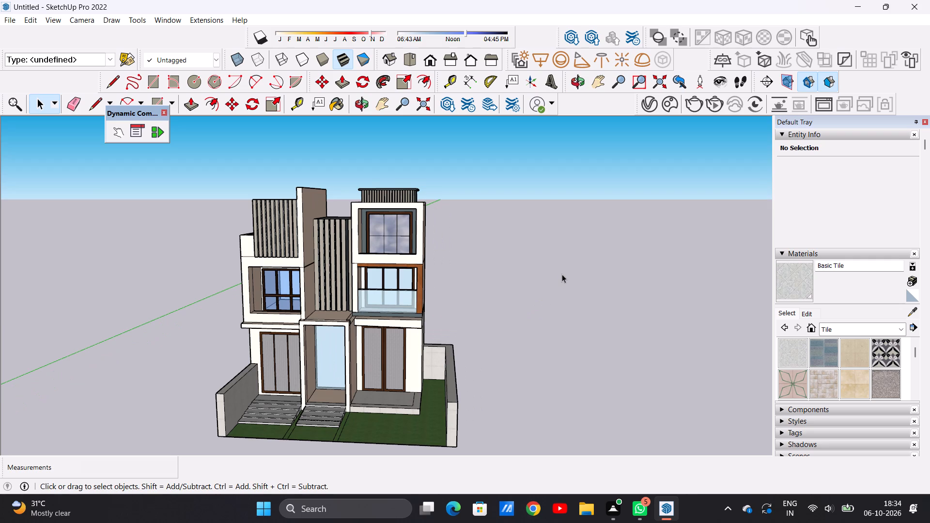
# Save the model in the Documents folder as sam.
pyautogui.hotkey('ctrl', 's')
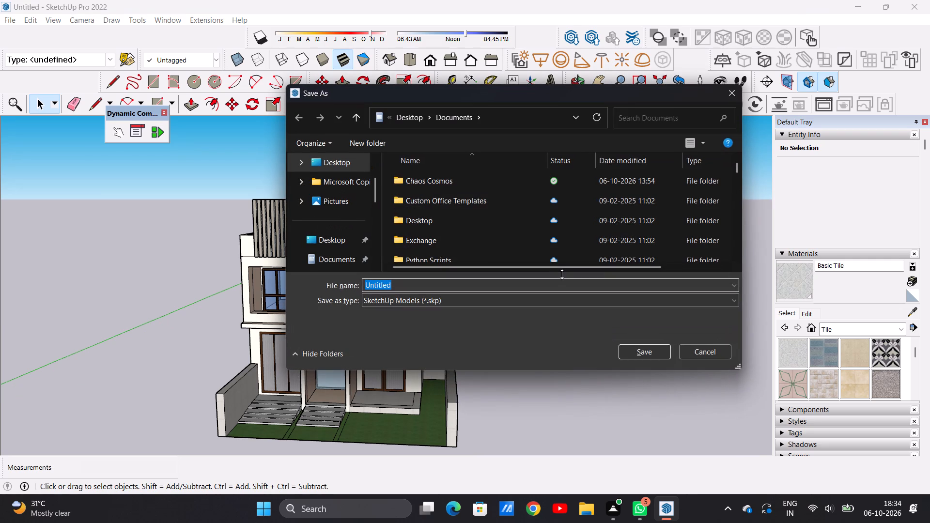
pyautogui.press('BackSpace')
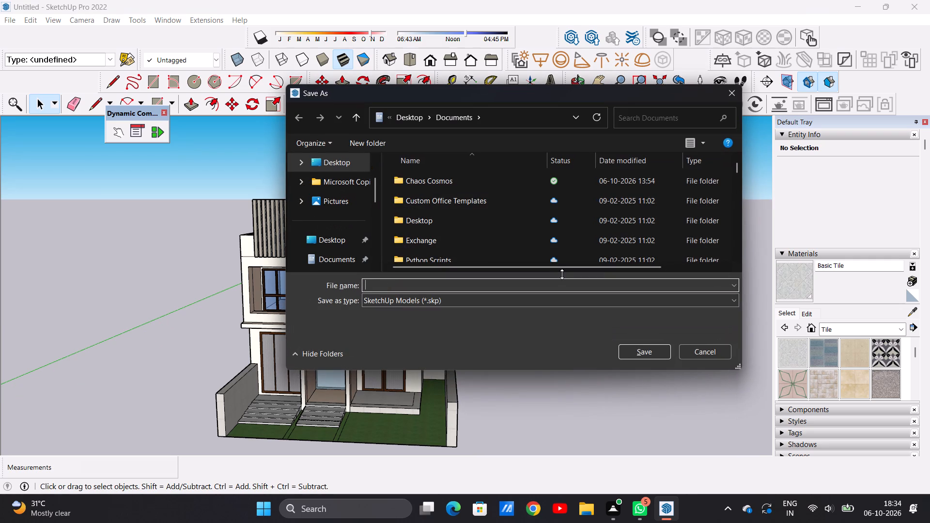
pyautogui.write('sam')
pyautogui.click(642, 354)
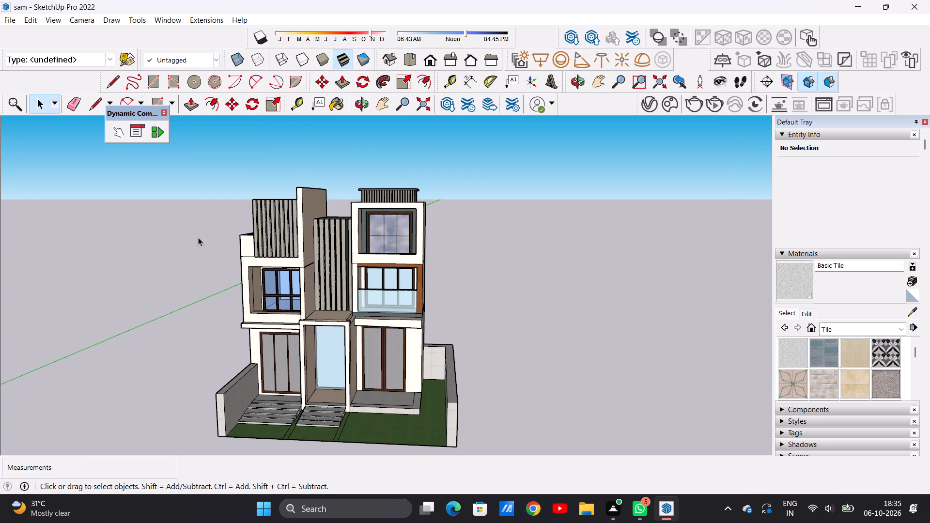
# Export the current view as a JPEG 2D graphic named sam pdf in the Documents folder.
pyautogui.click(6, 21)
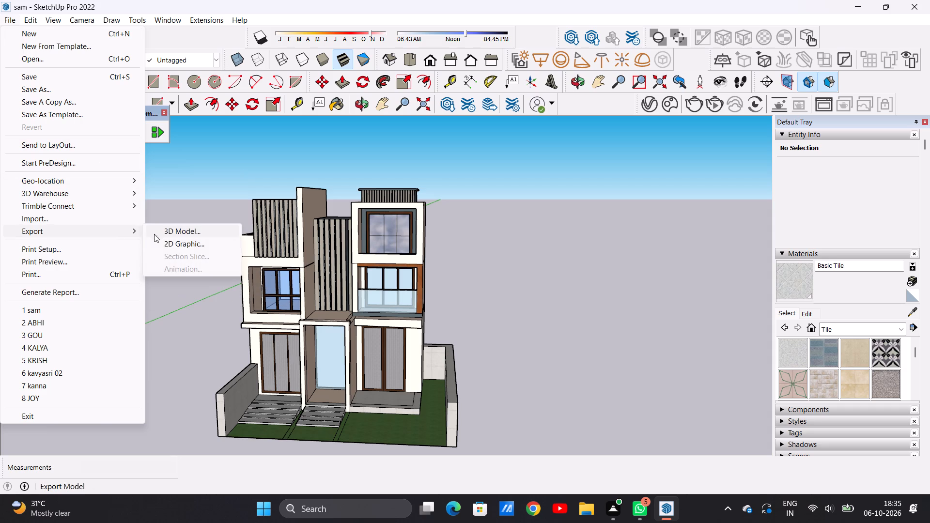
pyautogui.click(166, 246)
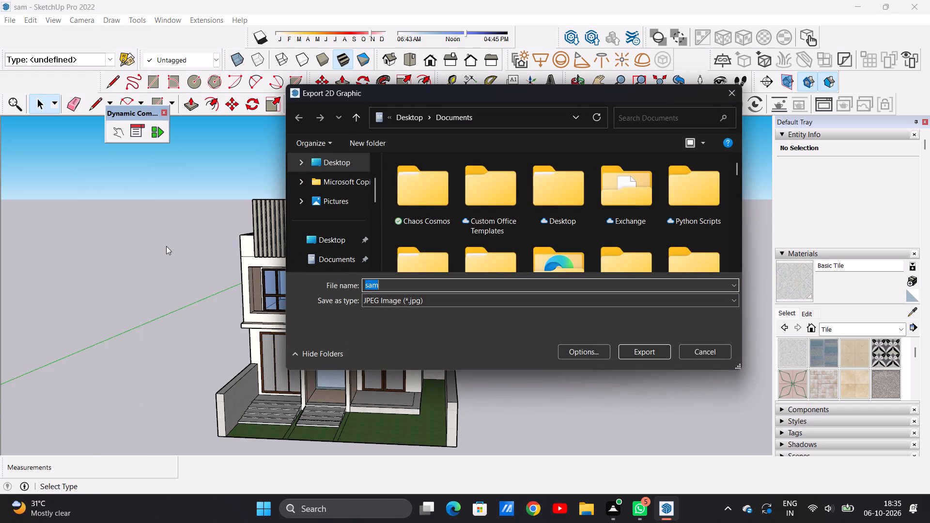
pyautogui.click(400, 283)
pyautogui.press('space')
pyautogui.write('pdf')
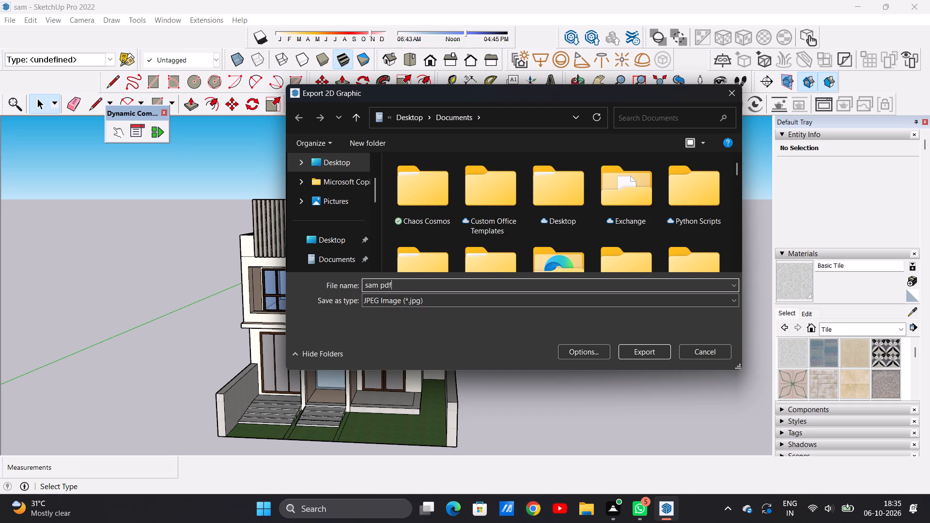
pyautogui.click(651, 348)
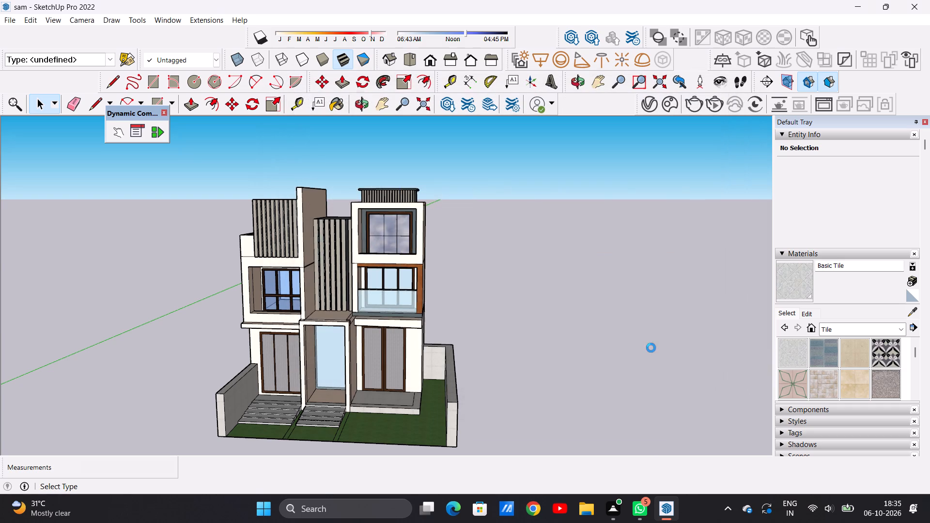